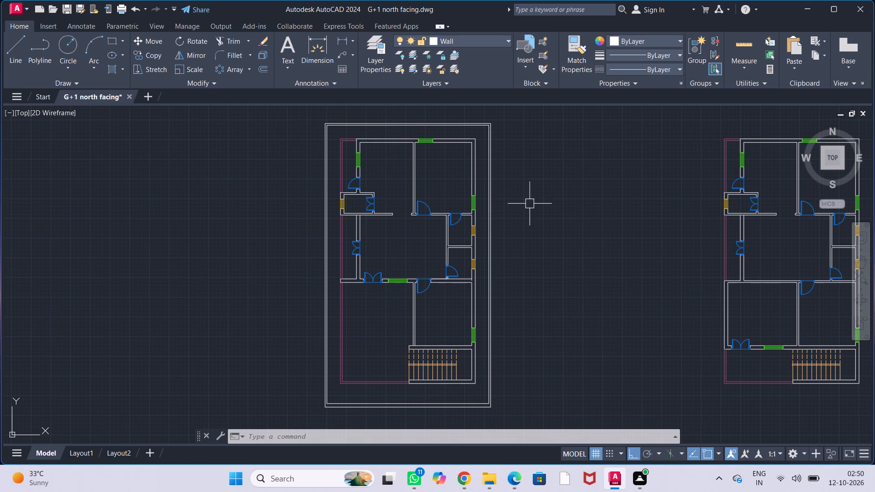
# On the column layer, draw a 15" by 9" rectangle in the empty area west of the compound-walled plan.
pyautogui.moveTo(552, 197); pyautogui.dragTo(530, 198, button='middle')
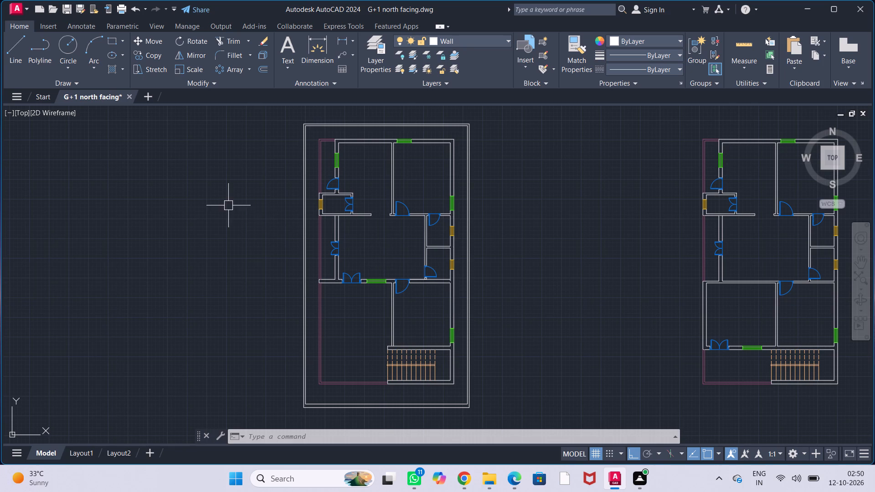
pyautogui.moveTo(225, 202); pyautogui.dragTo(275, 231, button='middle')
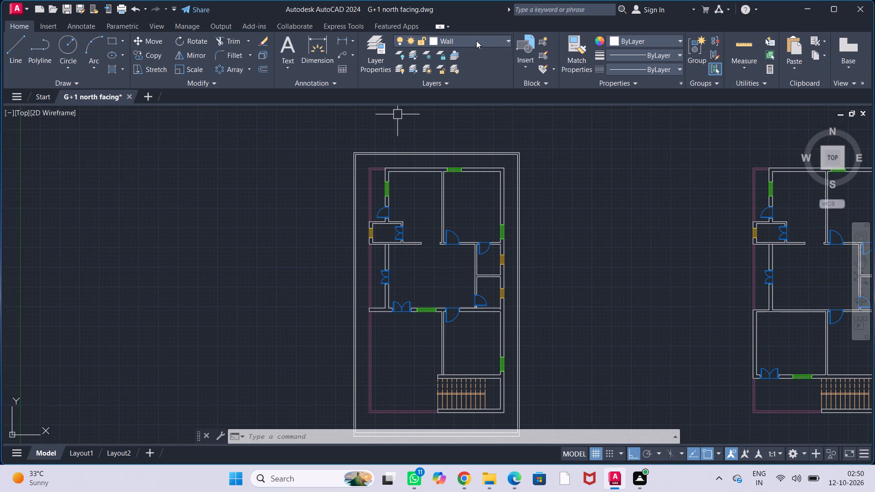
pyautogui.click(476, 41)
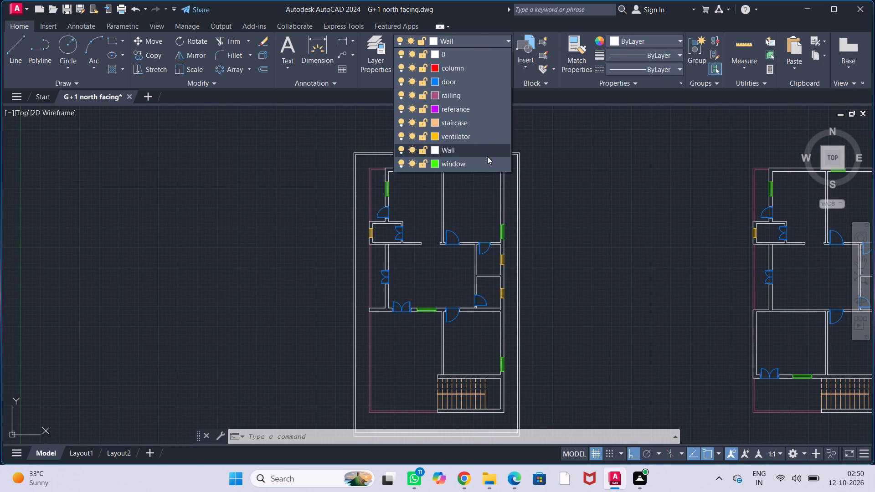
pyautogui.click(488, 72)
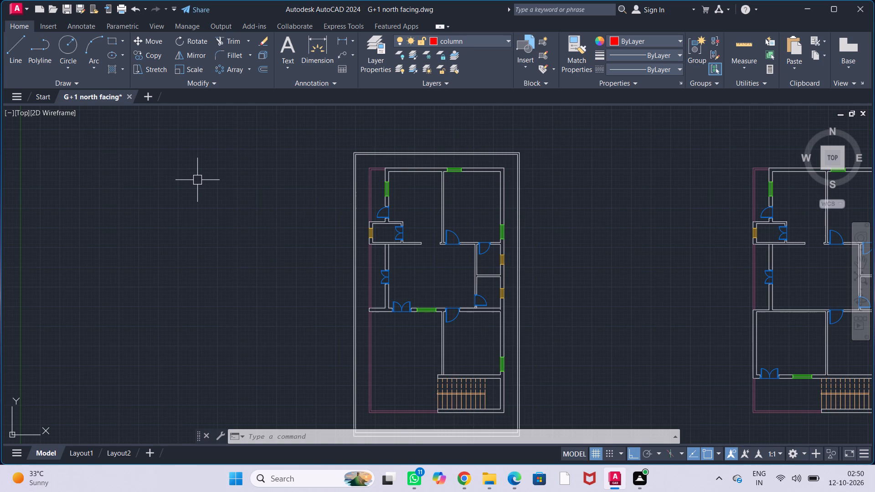
pyautogui.write('REC')
pyautogui.press('Return')
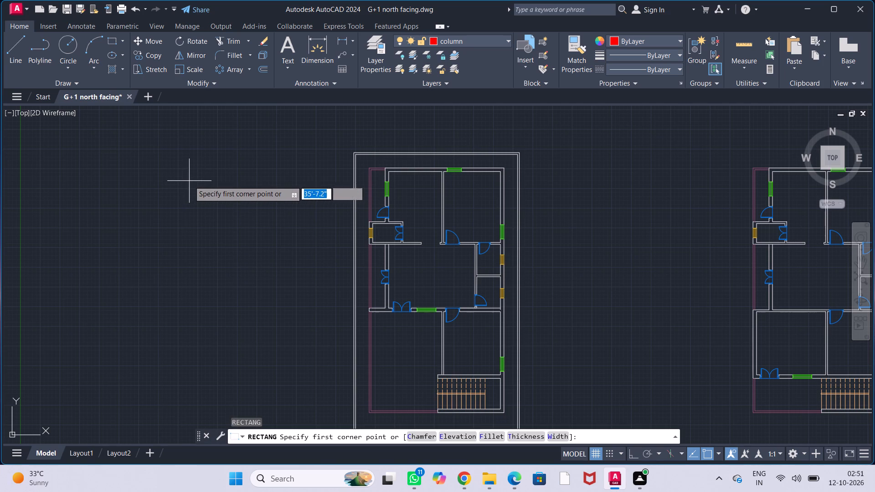
pyautogui.click(190, 181)
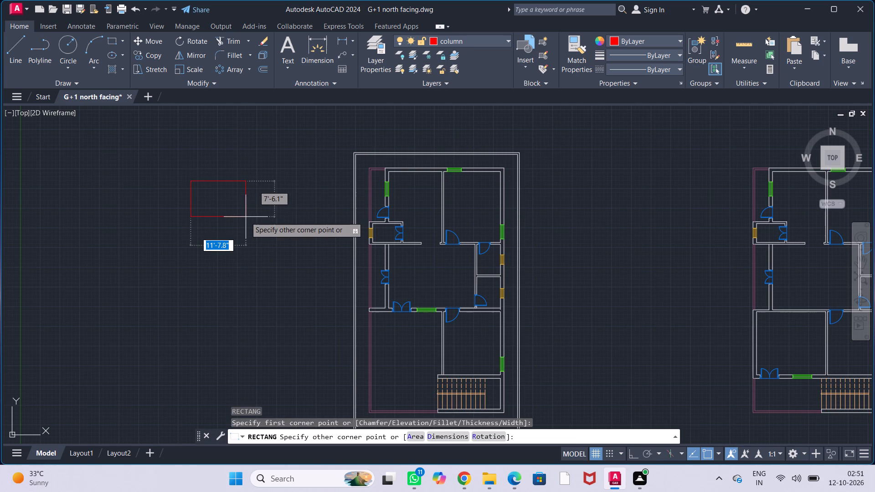
pyautogui.write('15')
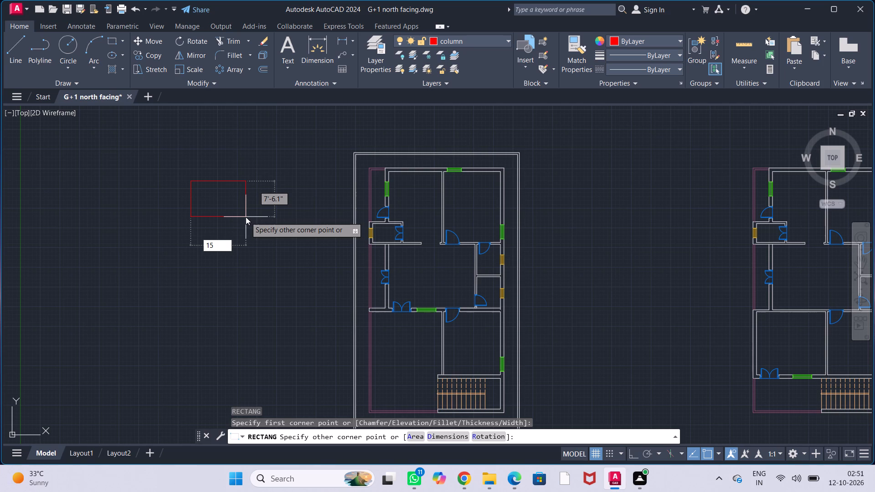
pyautogui.hotkey('shift', '"')
pyautogui.write(',9')
pyautogui.hotkey('shift', '"')
pyautogui.press('Return')
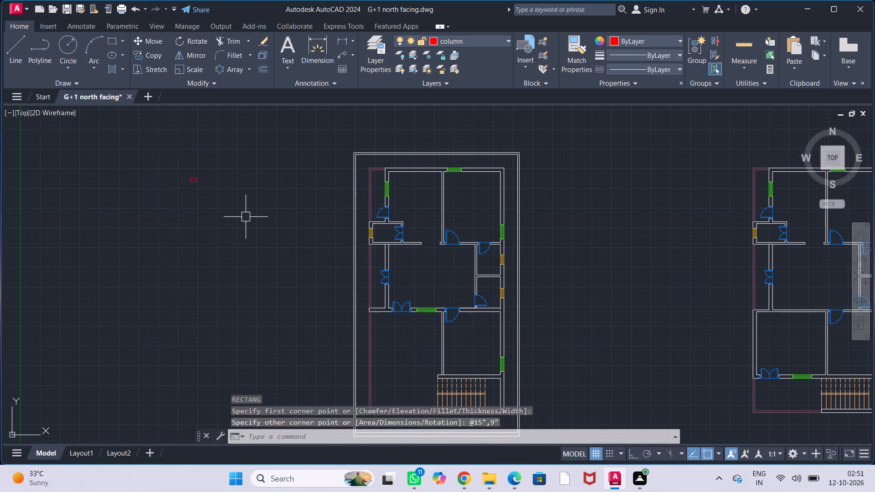
# Fill the 15" by 9" column rectangle with a SOLID hatch.
pyautogui.scroll(2, 178, 170)
pyautogui.scroll(2, 231, 204)
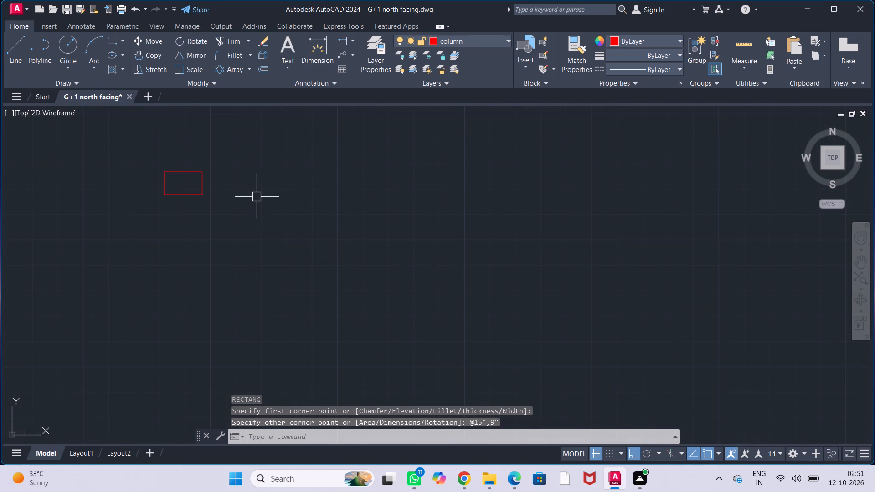
pyautogui.press('h')
pyautogui.press('Return')
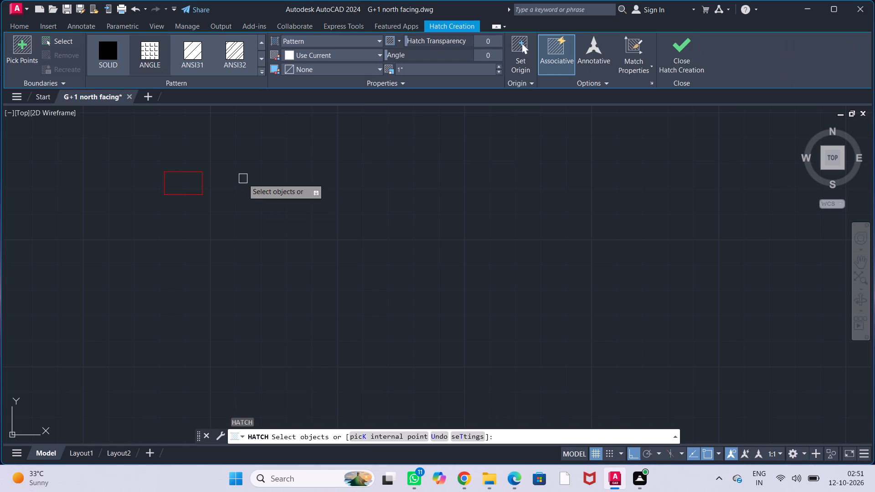
pyautogui.click(178, 175)
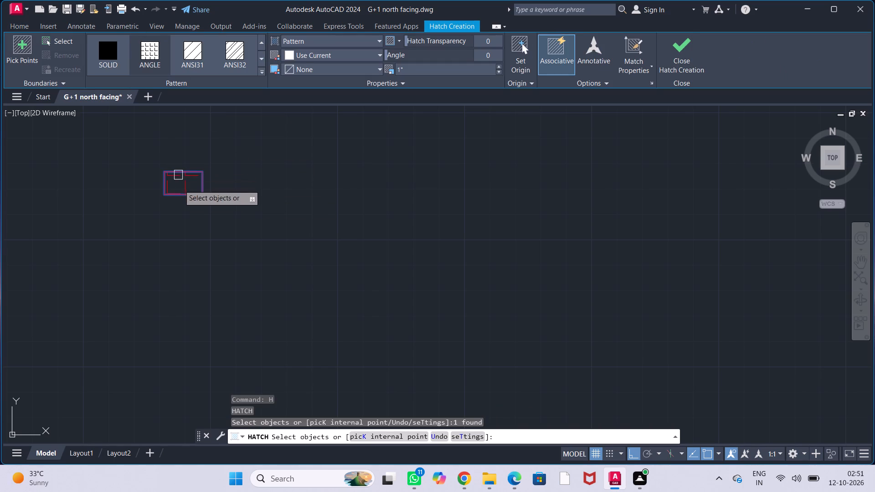
pyautogui.click(116, 60)
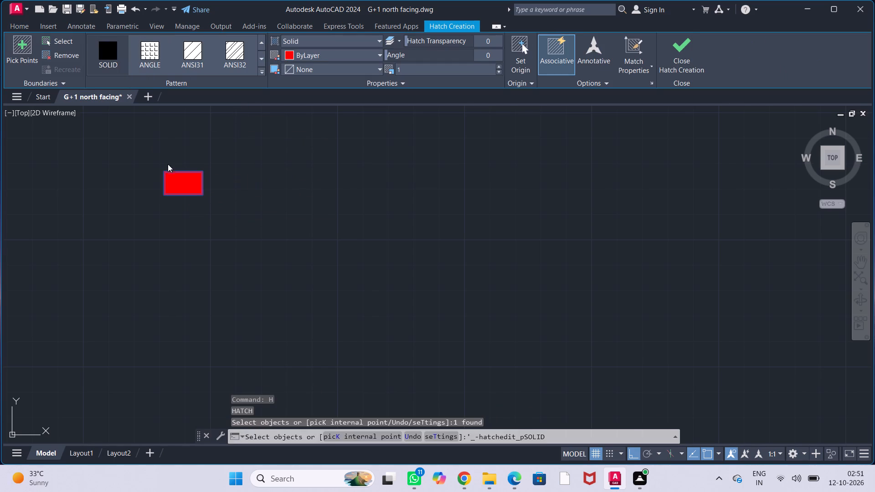
pyautogui.press('Escape')
pyautogui.press('Escape')
pyautogui.press('Escape')
pyautogui.press('Escape')
pyautogui.press('Escape')
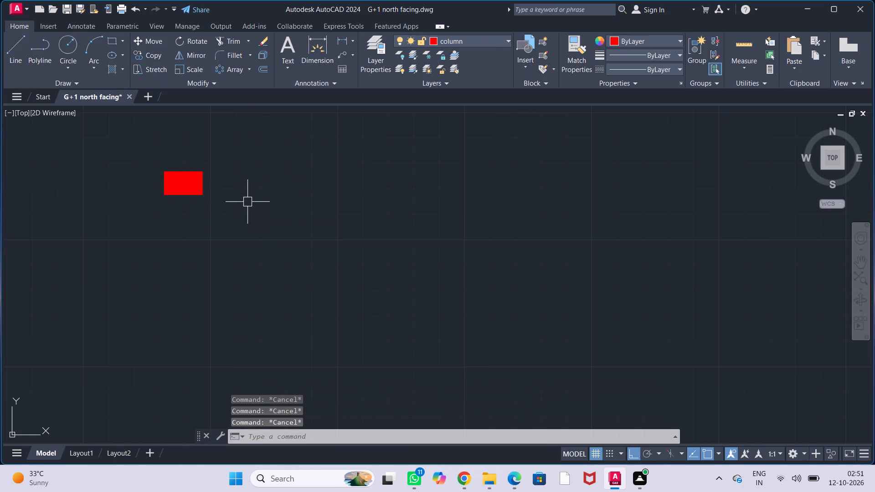
pyautogui.press('Escape')
# Define the filled column rectangle and its hatch as a block named C1.
pyautogui.moveTo(140, 155); pyautogui.dragTo(153, 159)
pyautogui.click(235, 231)
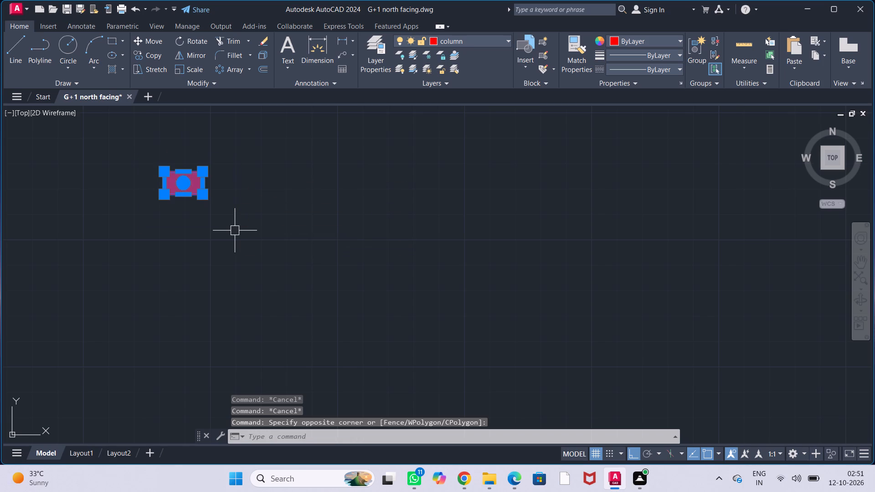
pyautogui.press('b')
pyautogui.press('Return')
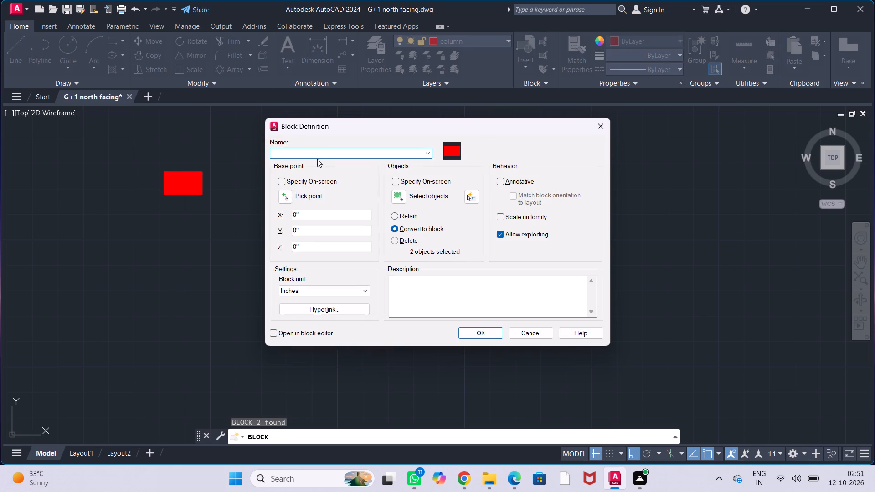
pyautogui.press('c')
pyautogui.press('1')
pyautogui.click(484, 330)
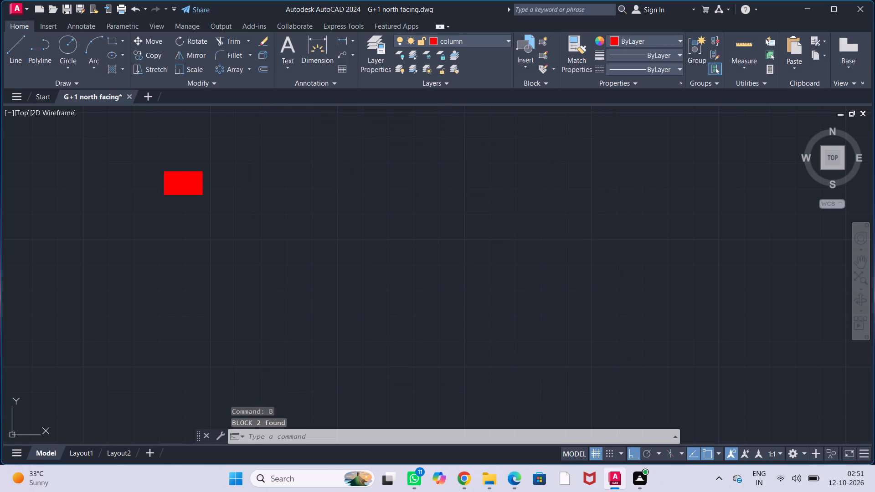
# Copy the column block by its northwest corner to the northwest balcony railing corner of the plan without a compound wall.
pyautogui.scroll(-4, 329, 239)
pyautogui.moveTo(362, 249); pyautogui.dragTo(281, 247, button='middle')
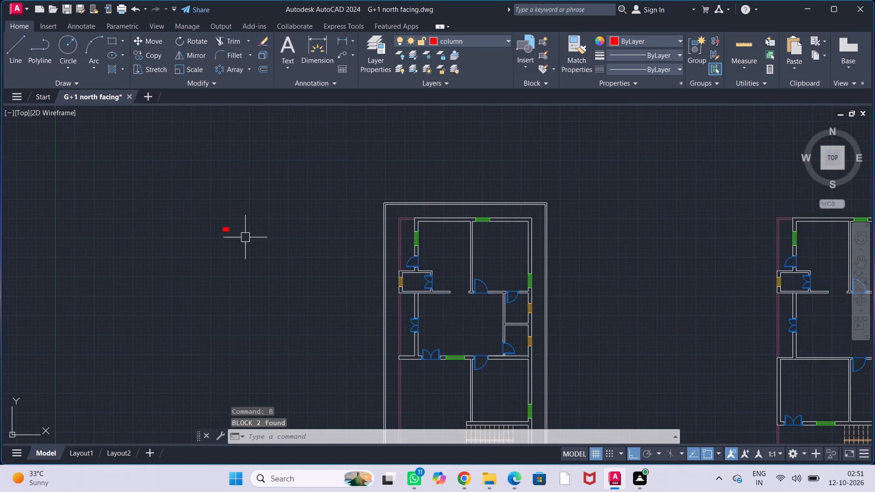
pyautogui.scroll(2, 244, 236)
pyautogui.moveTo(155, 201); pyautogui.dragTo(175, 200)
pyautogui.click(222, 244)
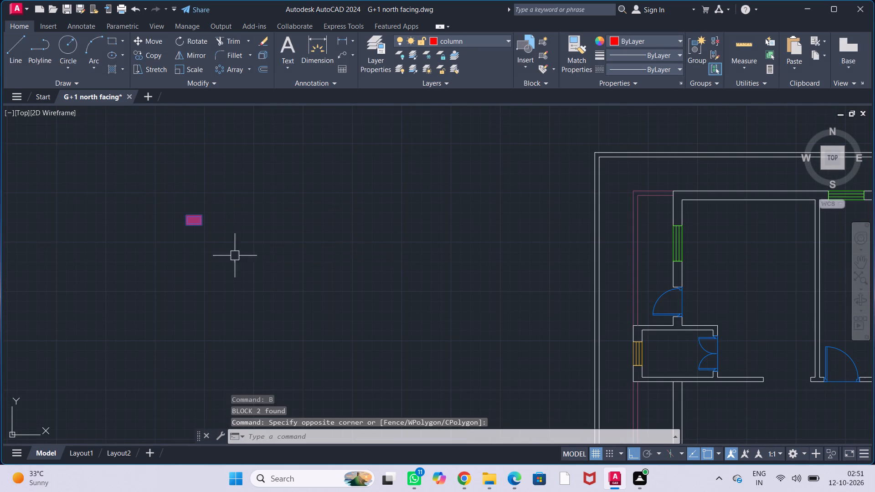
pyautogui.scroll(-2, 256, 283)
pyautogui.moveTo(275, 282); pyautogui.dragTo(220, 264, button='middle')
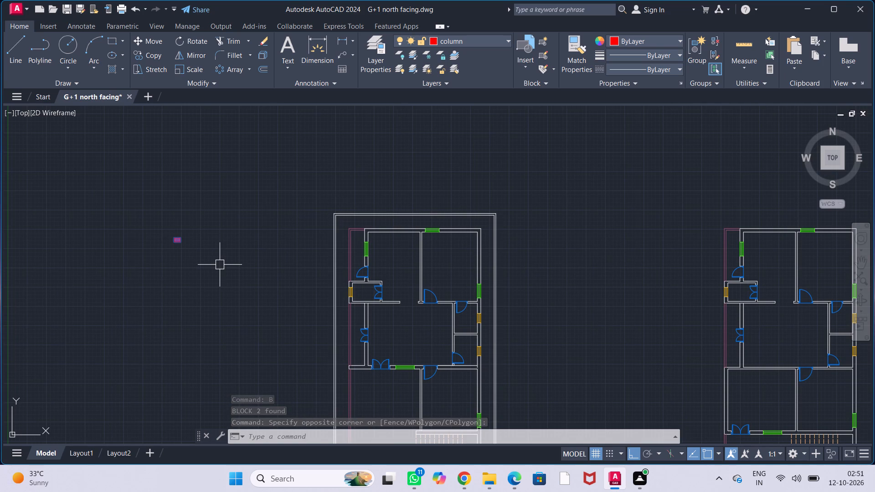
pyautogui.scroll(2, 181, 260)
pyautogui.moveTo(235, 249); pyautogui.dragTo(178, 255, button='middle')
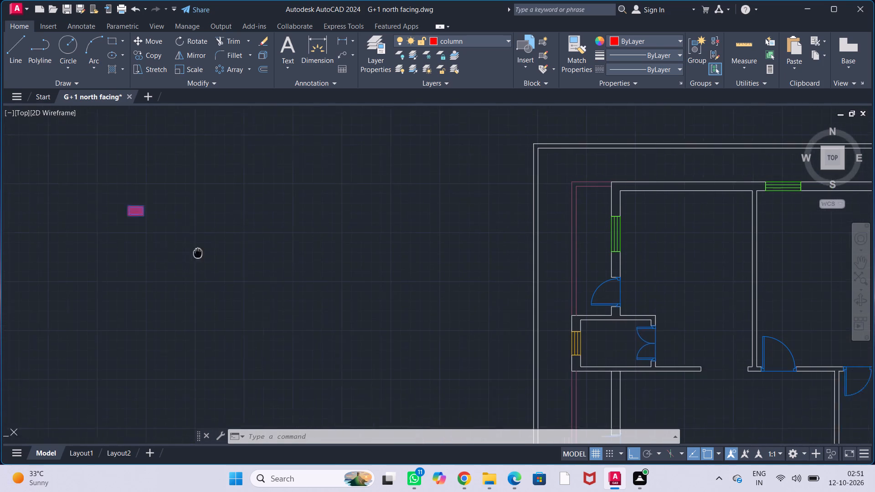
pyautogui.moveTo(178, 255); pyautogui.dragTo(176, 255, button='middle')
pyautogui.press('c')
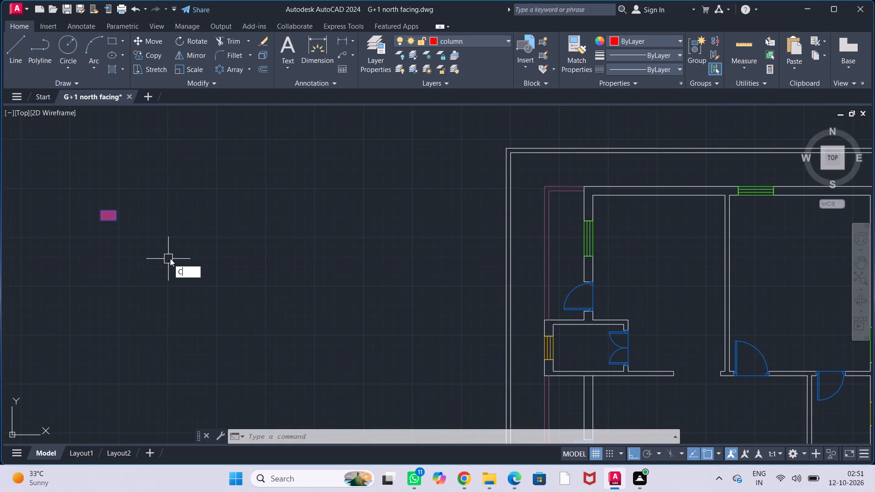
pyautogui.press('o')
pyautogui.press('Return')
pyautogui.scroll(2, 100, 220)
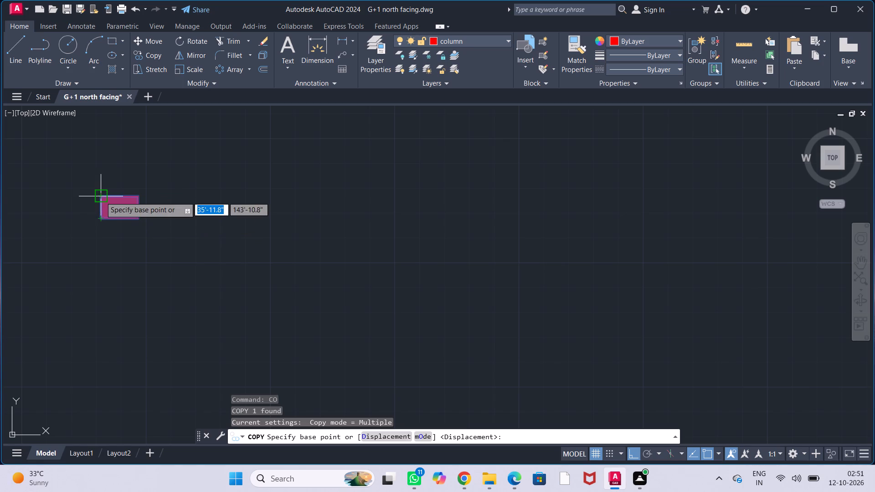
pyautogui.click(101, 197)
pyautogui.scroll(-3, 196, 252)
pyautogui.moveTo(298, 251); pyautogui.dragTo(88, 268, button='middle')
pyautogui.moveTo(524, 260); pyautogui.dragTo(335, 230, button='middle')
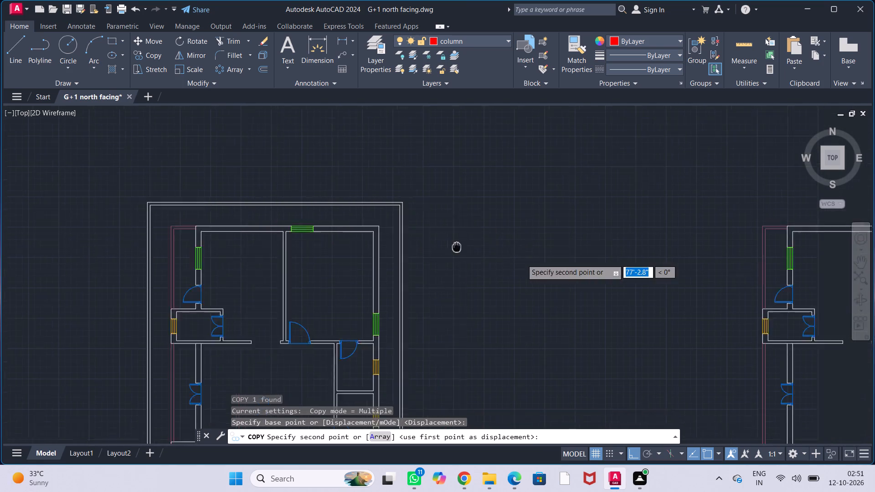
pyautogui.moveTo(335, 230); pyautogui.dragTo(283, 233, button='middle')
pyautogui.moveTo(388, 229); pyautogui.dragTo(163, 257, button='middle')
pyautogui.scroll(6, 374, 246)
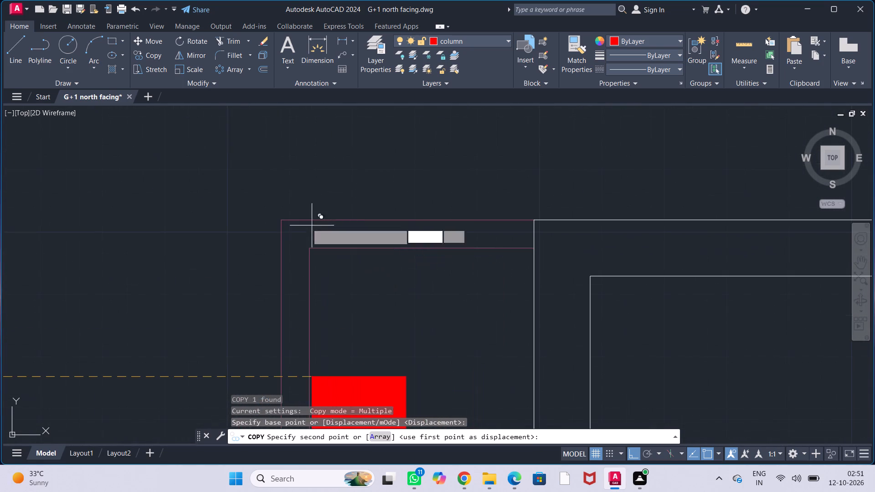
pyautogui.click(280, 224)
pyautogui.press('Escape')
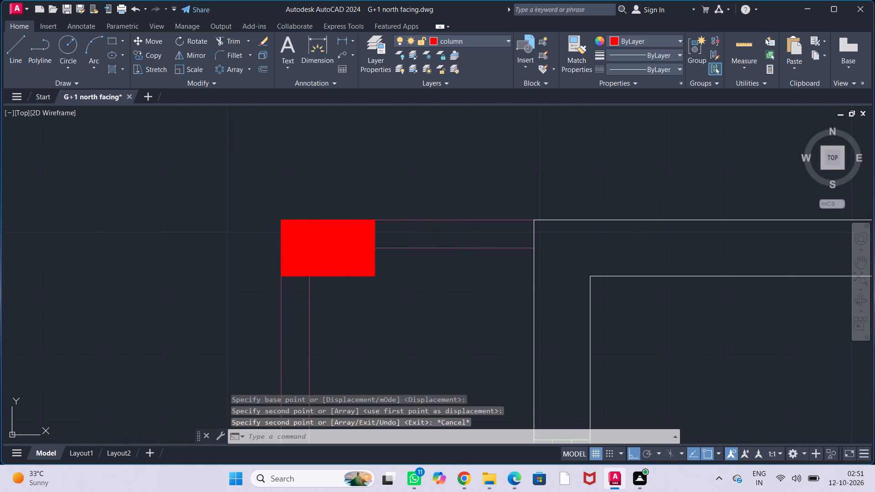
pyautogui.press('Escape')
pyautogui.press('Escape')
pyautogui.press('Escape')
pyautogui.press('Escape')
# Copy the balcony-corner column to the junction of the north wall and the partition between the two north rooms.
pyautogui.scroll(-2, 357, 304)
pyautogui.moveTo(371, 317); pyautogui.dragTo(307, 296, button='middle')
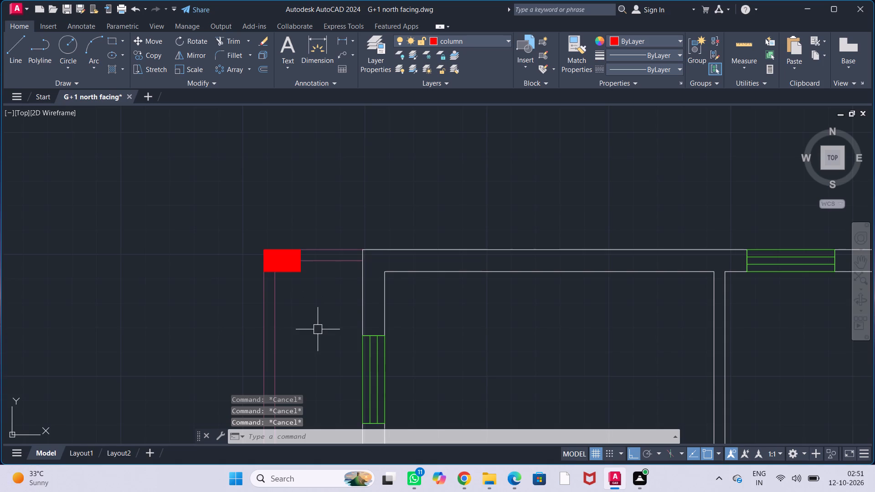
pyautogui.moveTo(319, 331); pyautogui.dragTo(297, 295, button='middle')
pyautogui.click(278, 232)
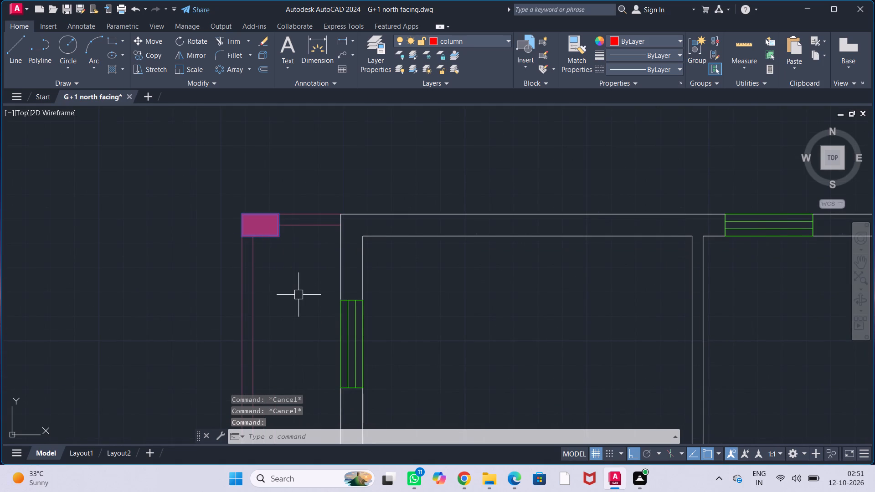
pyautogui.write('CO')
pyautogui.press('Return')
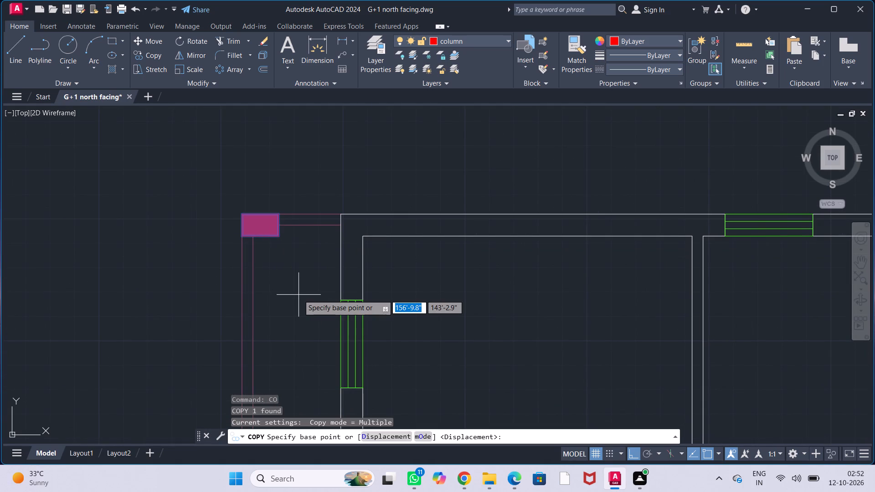
pyautogui.click(241, 238)
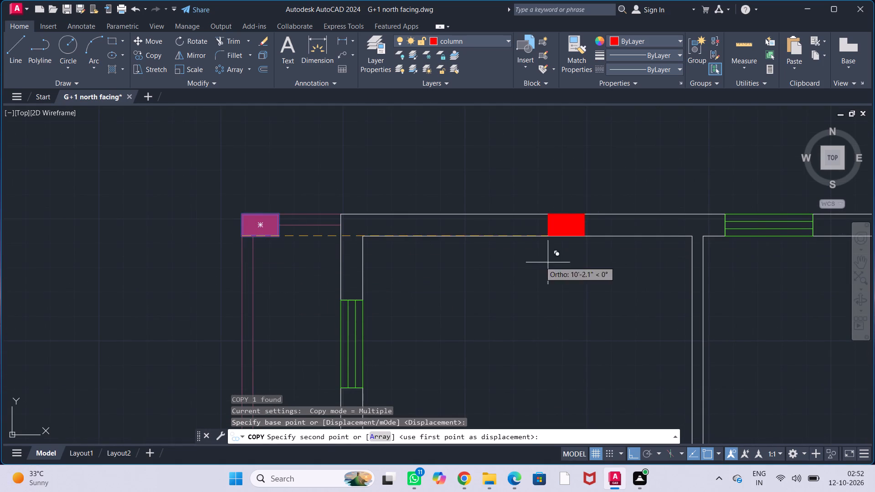
pyautogui.moveTo(599, 272); pyautogui.dragTo(346, 253, button='middle')
pyautogui.scroll(2, 462, 217)
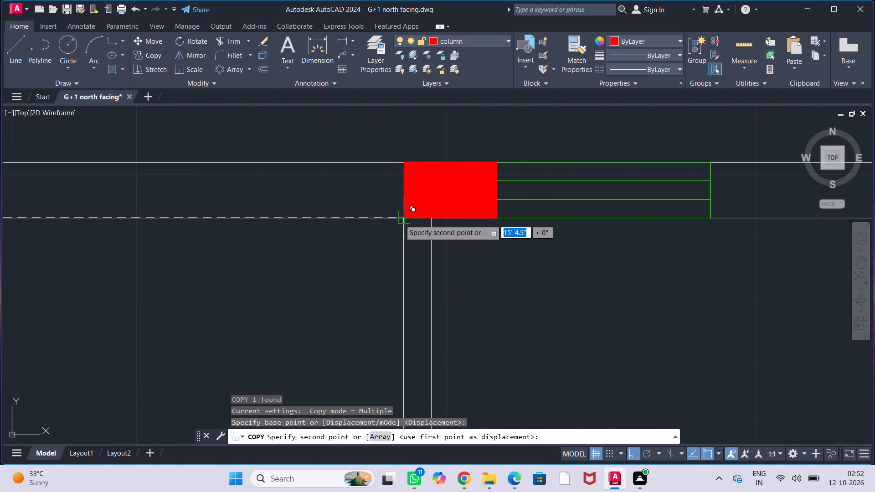
pyautogui.click(402, 220)
pyautogui.scroll(-2, 422, 280)
pyautogui.scroll(-1, 487, 287)
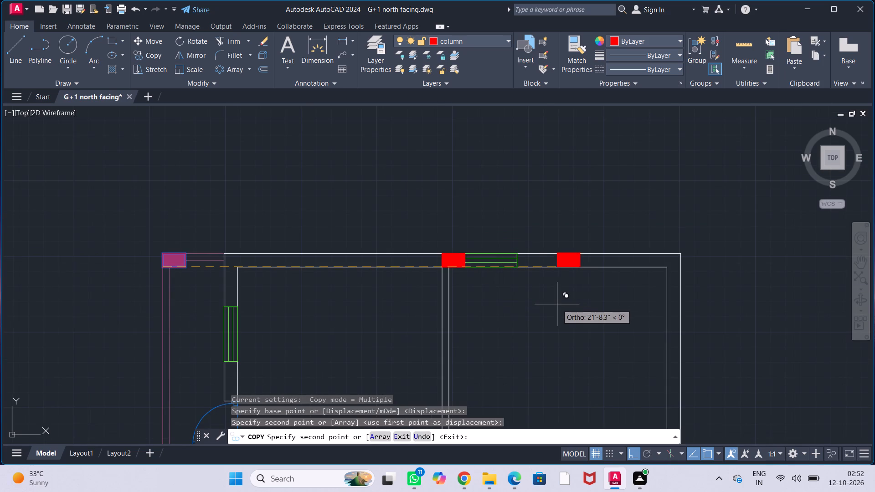
pyautogui.moveTo(556, 304); pyautogui.dragTo(543, 302, button='middle')
pyautogui.press('Escape')
pyautogui.press('Escape')
pyautogui.press('Escape')
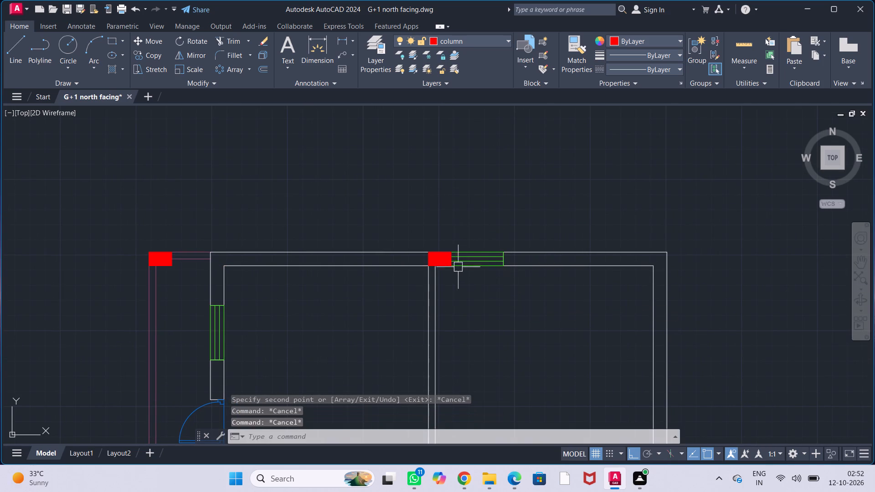
# Move the north-wall window 1.5" east so its west edge meets the east face of the partition-junction column.
pyautogui.scroll(3, 437, 261)
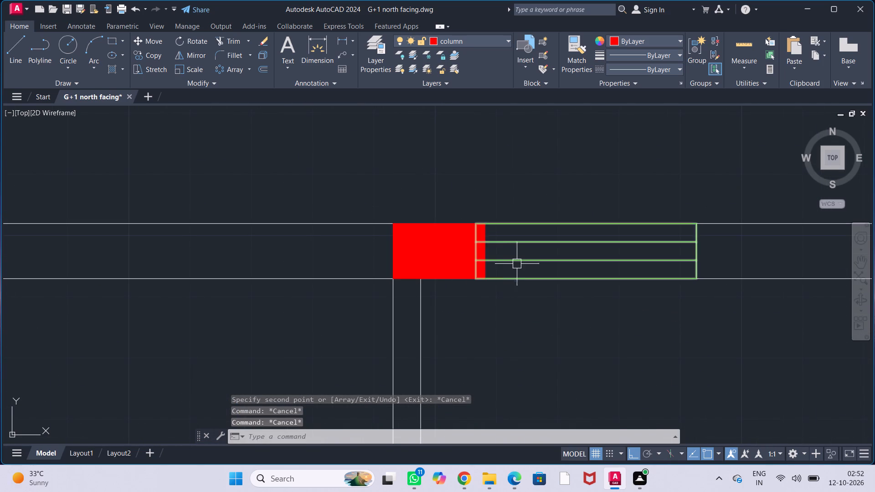
pyautogui.click(513, 259)
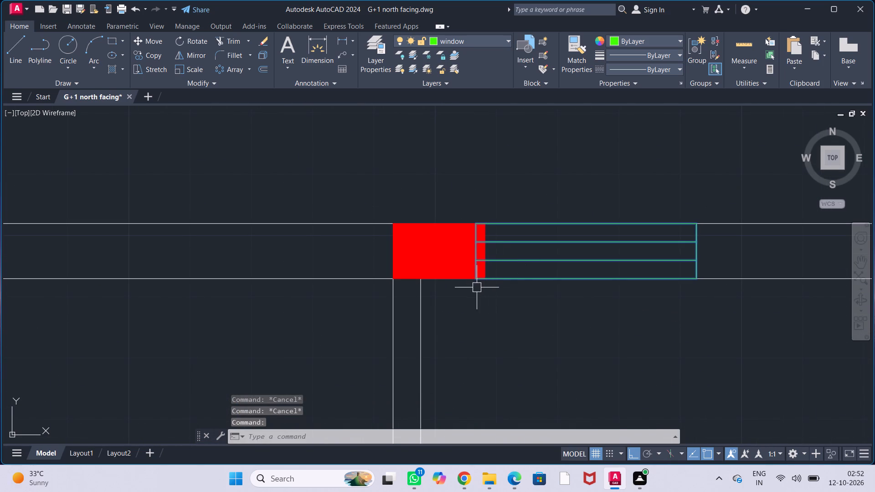
pyautogui.press('m')
pyautogui.press('Return')
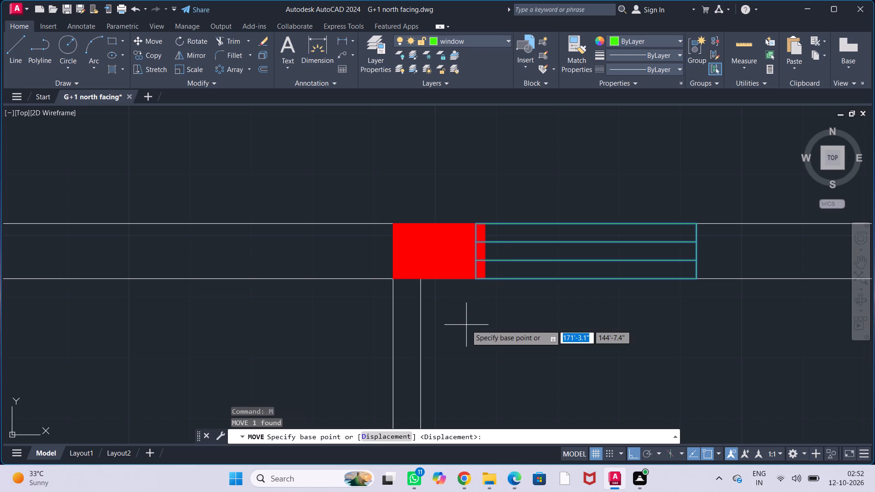
pyautogui.scroll(2, 489, 287)
pyautogui.click(449, 269)
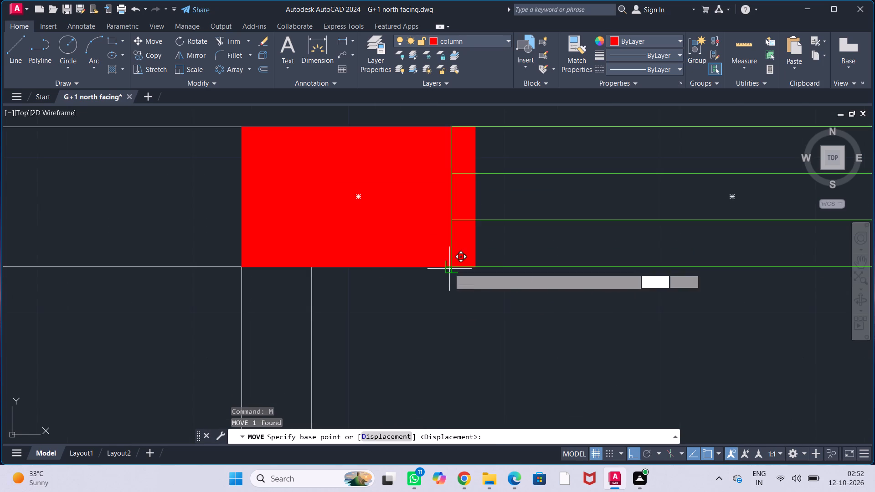
pyautogui.click(479, 269)
pyautogui.press('Escape')
pyautogui.press('Escape')
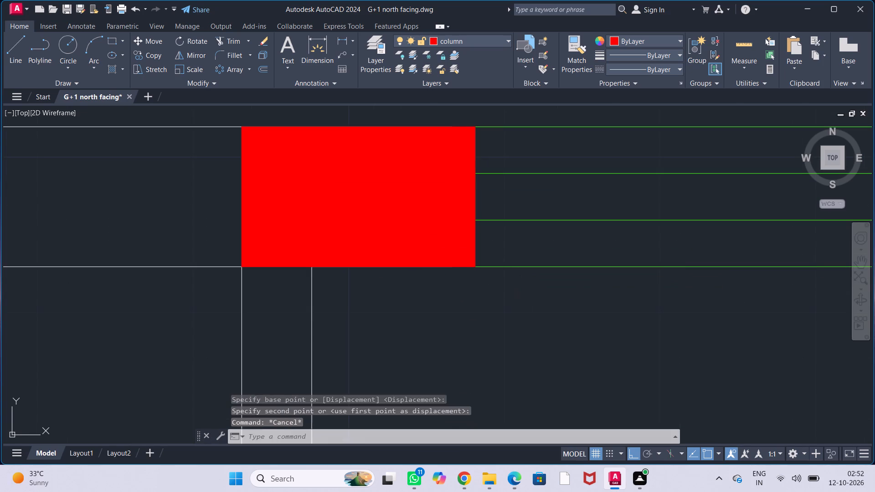
pyautogui.press('Escape')
pyautogui.press('Escape')
pyautogui.press('Escape')
# Move the wall's end line at the north window's east side 1.5" east onto the window's edge.
pyautogui.scroll(-2, 542, 307)
pyautogui.moveTo(576, 325); pyautogui.dragTo(407, 296, button='middle')
pyautogui.scroll(2, 585, 248)
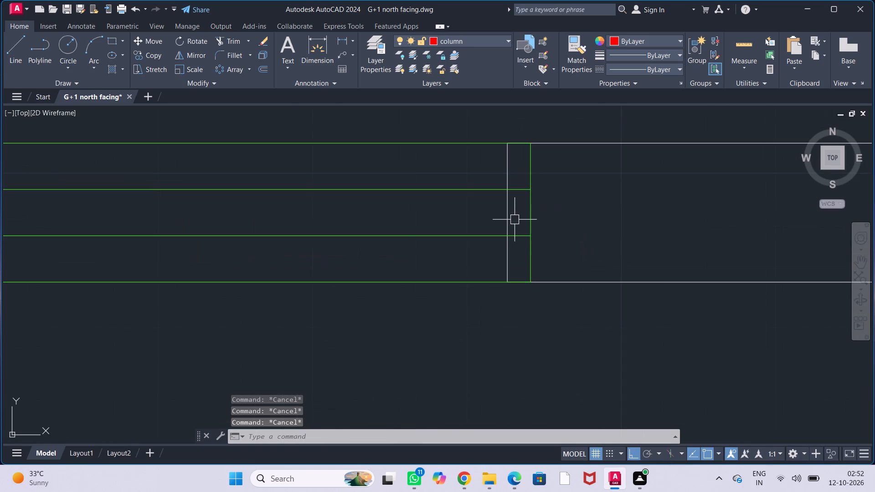
pyautogui.click(508, 220)
pyautogui.click(507, 213)
pyautogui.click(527, 212)
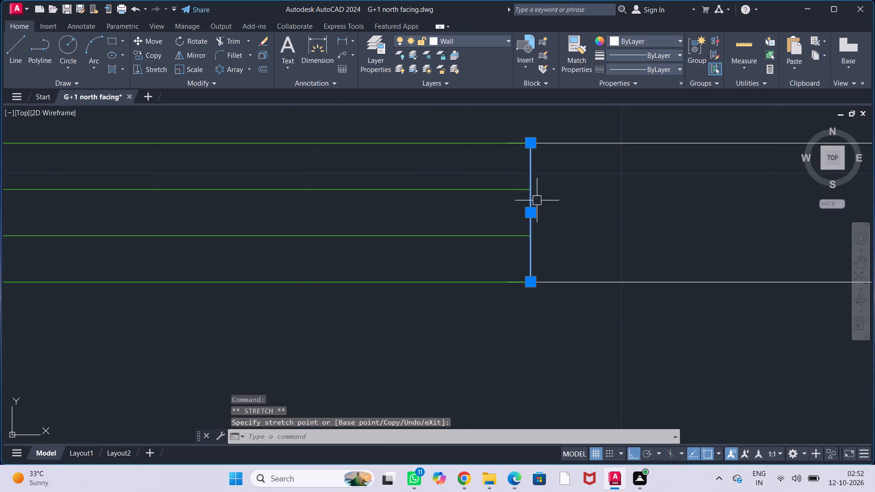
pyautogui.click(571, 153)
pyautogui.press('Escape')
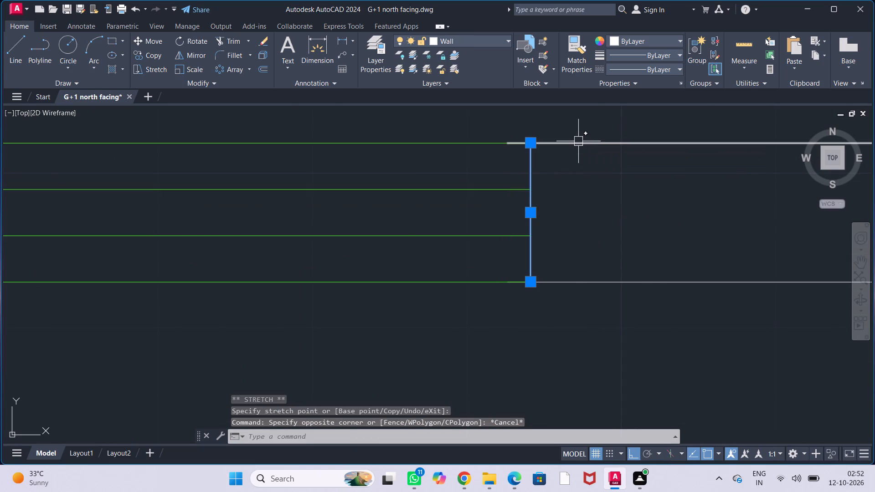
# Shorten the outer and inner north wall lines by 1.5" so both start at the window's east edge.
pyautogui.click(578, 141)
pyautogui.click(511, 146)
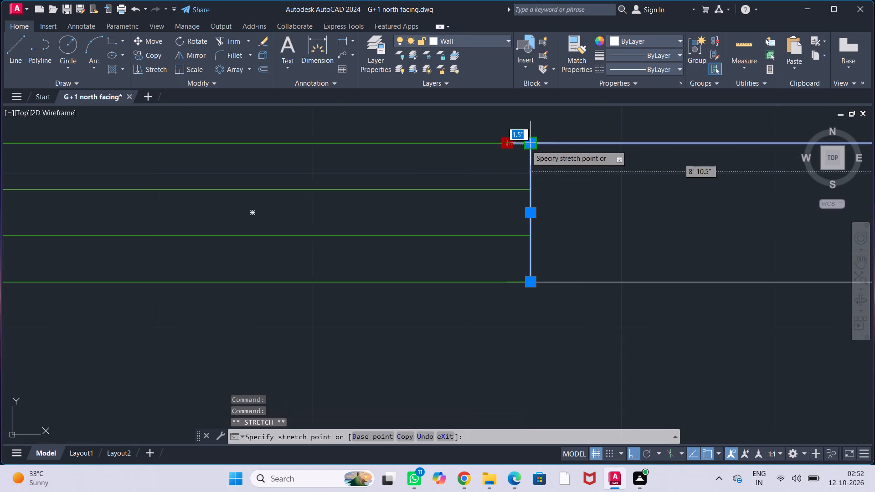
pyautogui.click(529, 145)
pyautogui.press('Escape')
pyautogui.press('Escape')
pyautogui.press('Escape')
pyautogui.click(615, 281)
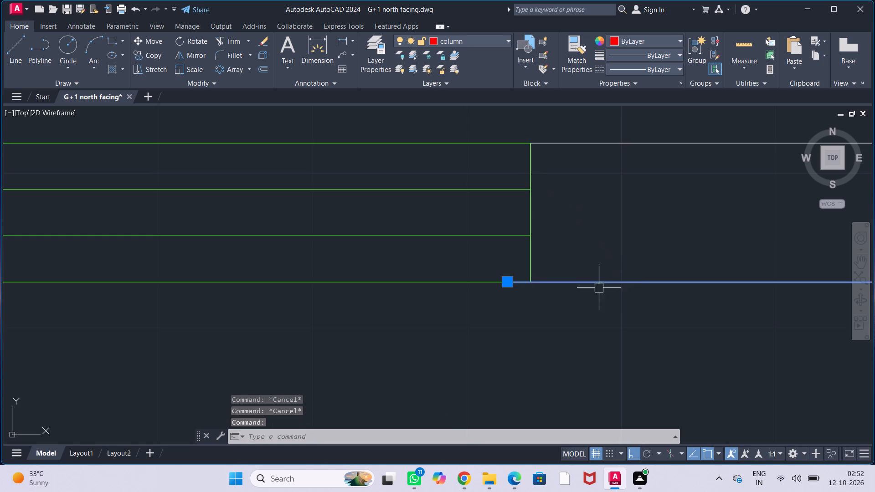
pyautogui.click(505, 280)
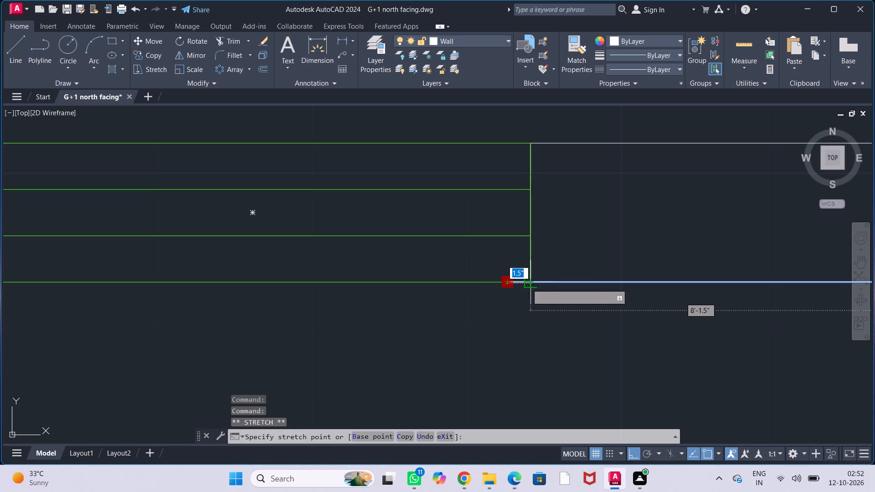
pyautogui.click(527, 284)
pyautogui.press('Escape')
pyautogui.press('Escape')
pyautogui.press('Escape')
pyautogui.press('Escape')
pyautogui.scroll(-2, 542, 321)
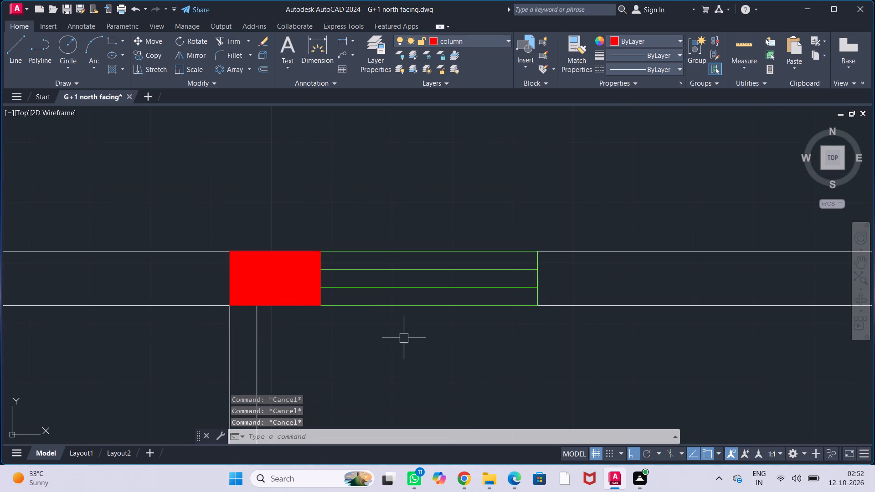
# Copy the partition-junction column by its northeast corner to the outer northeast corner of the building.
pyautogui.scroll(-2, 404, 338)
pyautogui.moveTo(457, 358); pyautogui.dragTo(369, 321, button='middle')
pyautogui.moveTo(435, 352); pyautogui.dragTo(386, 321, button='middle')
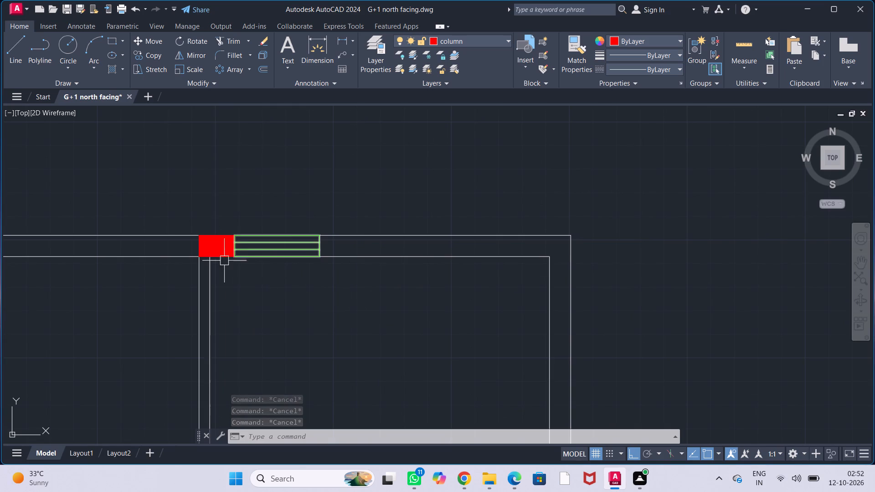
pyautogui.click(216, 252)
pyautogui.write('CO')
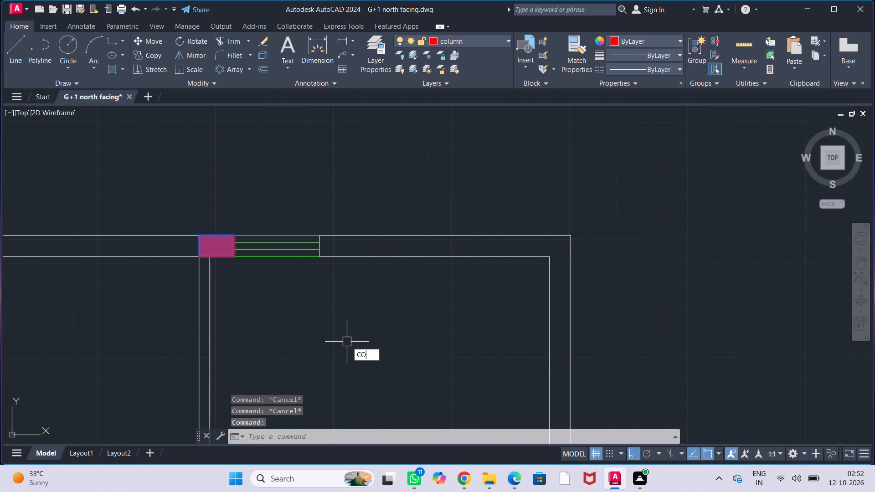
pyautogui.press('Return')
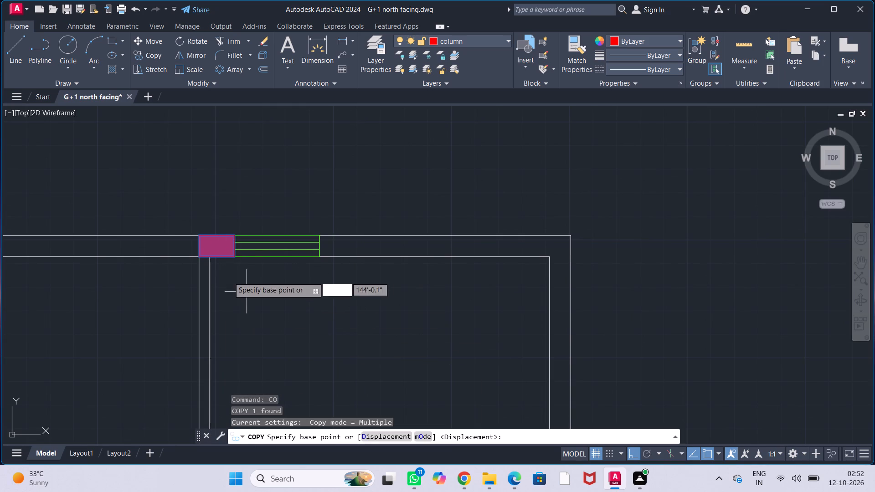
pyautogui.scroll(2, 235, 247)
pyautogui.click(232, 214)
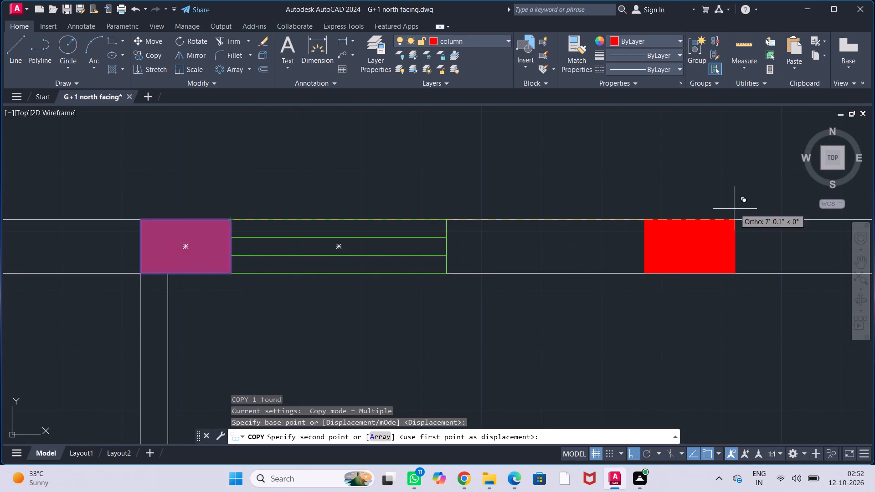
pyautogui.scroll(-2, 735, 208)
pyautogui.moveTo(735, 208); pyautogui.dragTo(434, 220, button='middle')
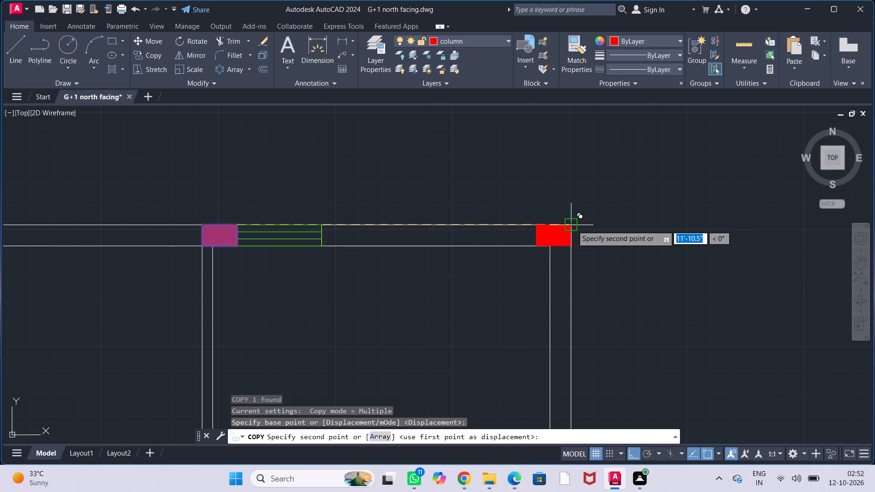
pyautogui.click(572, 225)
pyautogui.press('Escape')
pyautogui.press('Escape')
pyautogui.press('Escape')
pyautogui.press('Escape')
pyautogui.press('Escape')
# Rotate the northeast corner column 90° counterclockwise about its southwest corner so its long side runs north-south.
pyautogui.scroll(3, 577, 280)
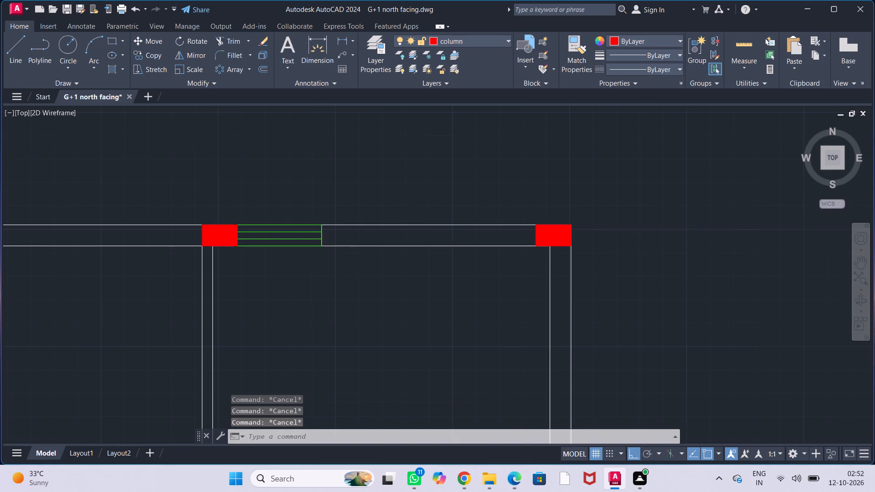
pyautogui.scroll(2, 577, 280)
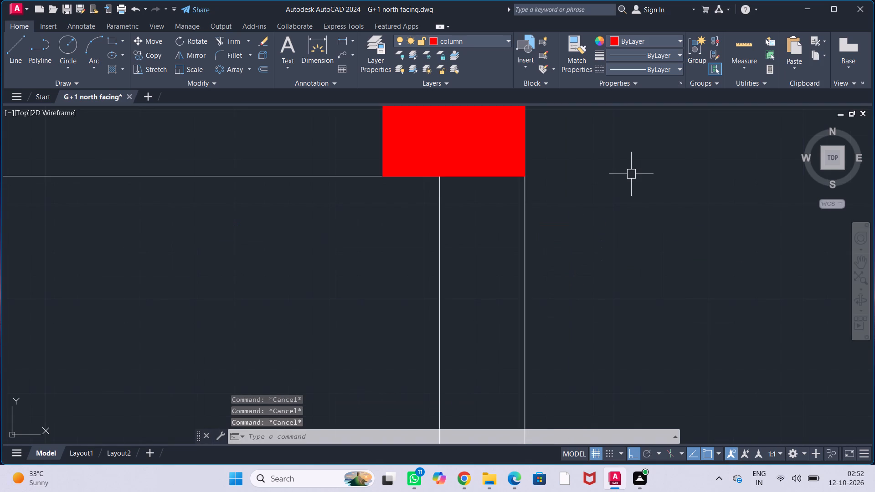
pyautogui.scroll(-2, 866, 48)
pyautogui.scroll(-1, 624, 202)
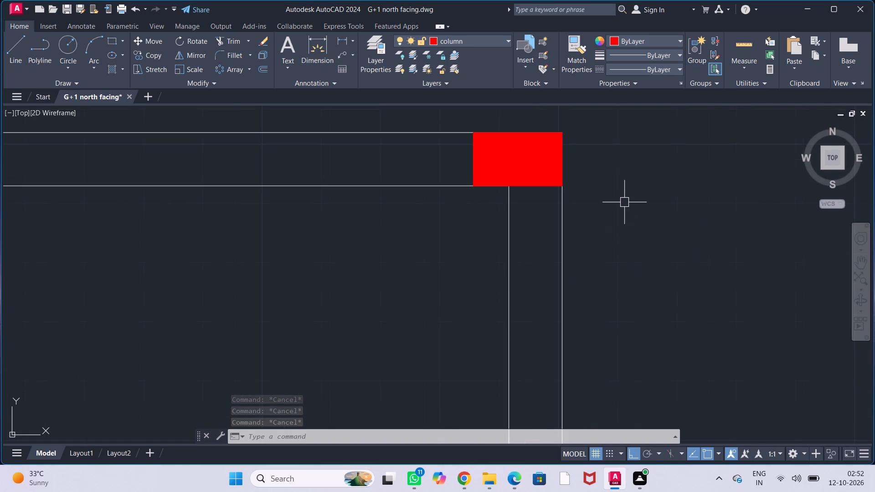
pyautogui.moveTo(629, 195); pyautogui.dragTo(657, 258, button='middle')
pyautogui.click(554, 249)
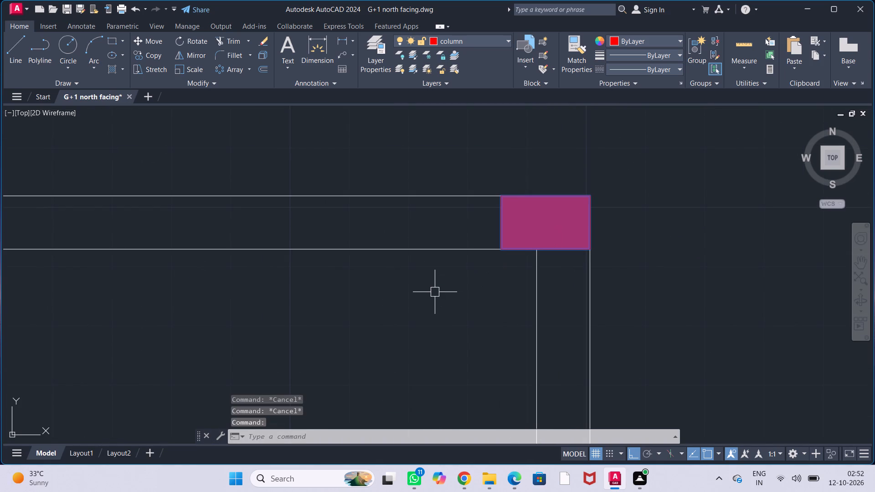
pyautogui.write('RO')
pyautogui.press('Return')
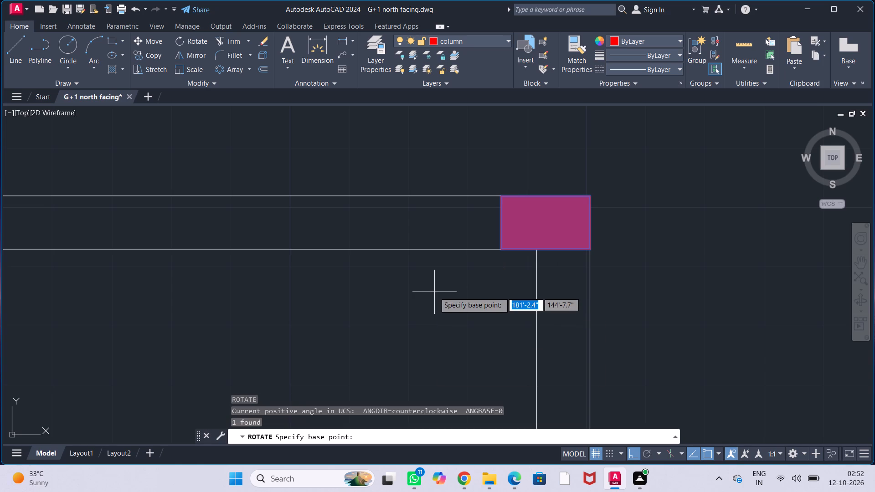
pyautogui.click(501, 249)
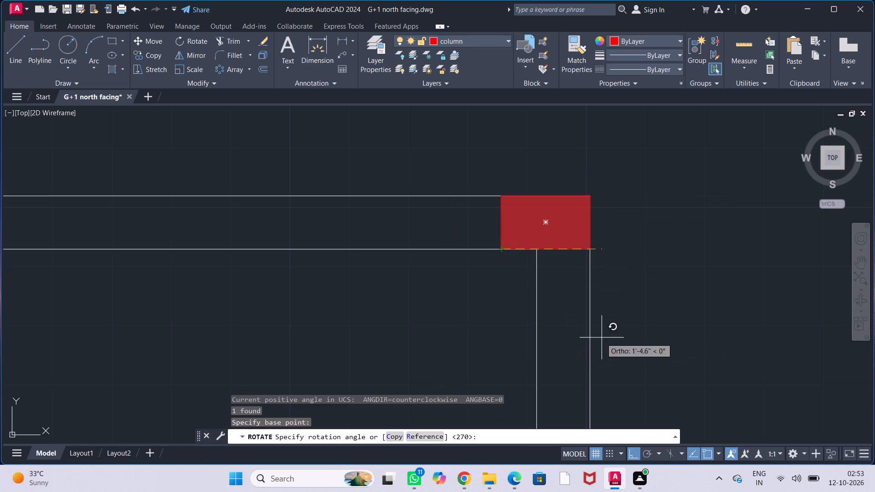
pyautogui.click(458, 158)
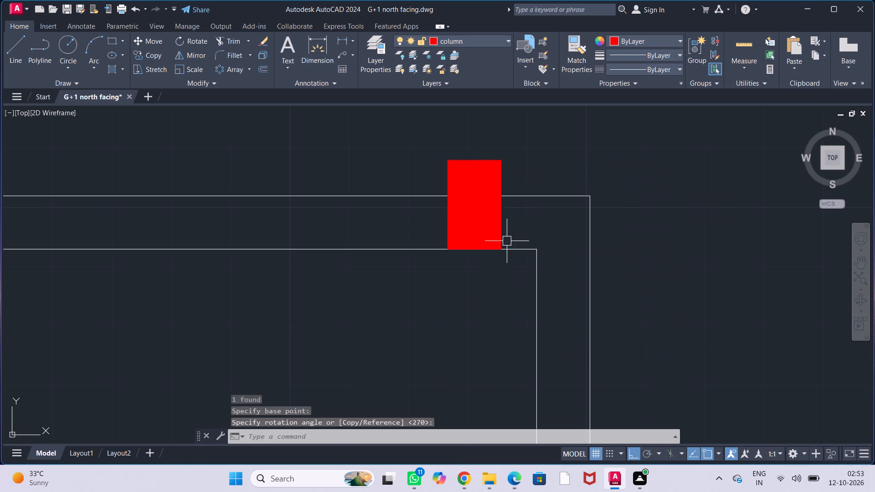
# Move the rotated column by its northeast corner onto the outer northeast corner of the walls.
pyautogui.click(499, 238)
pyautogui.press('m')
pyautogui.press('Return')
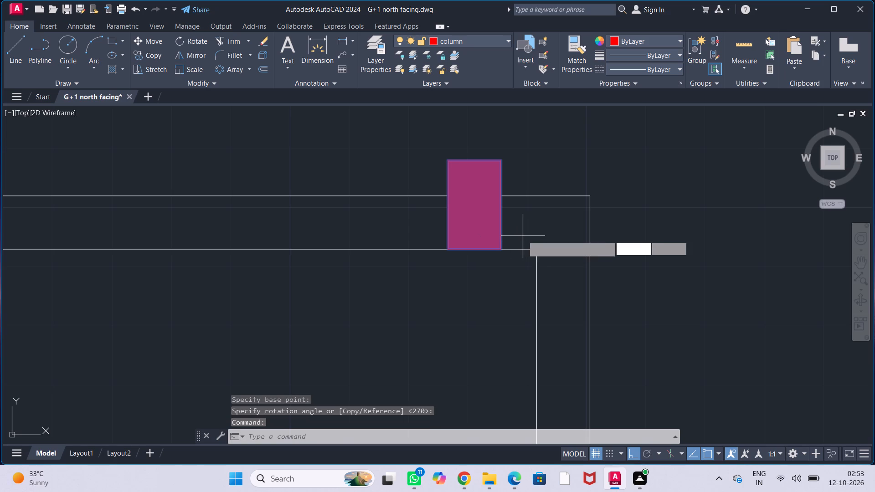
pyautogui.click(502, 163)
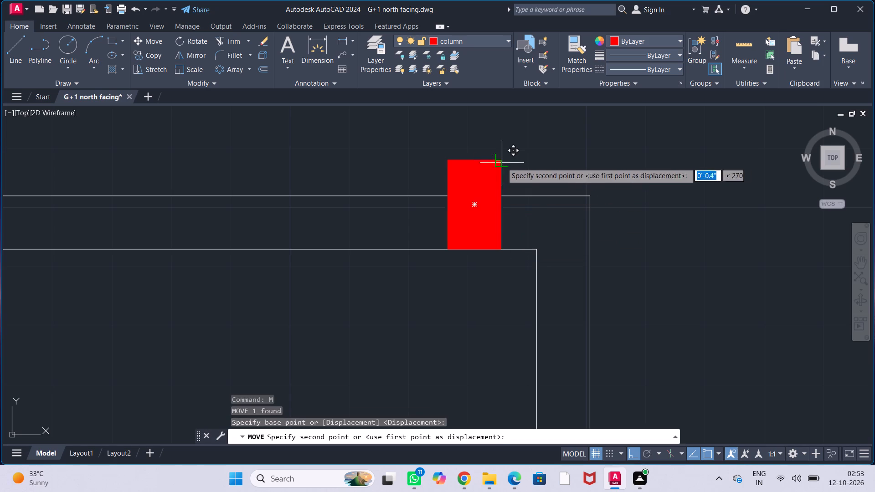
pyautogui.click(588, 196)
pyautogui.scroll(-4, 641, 289)
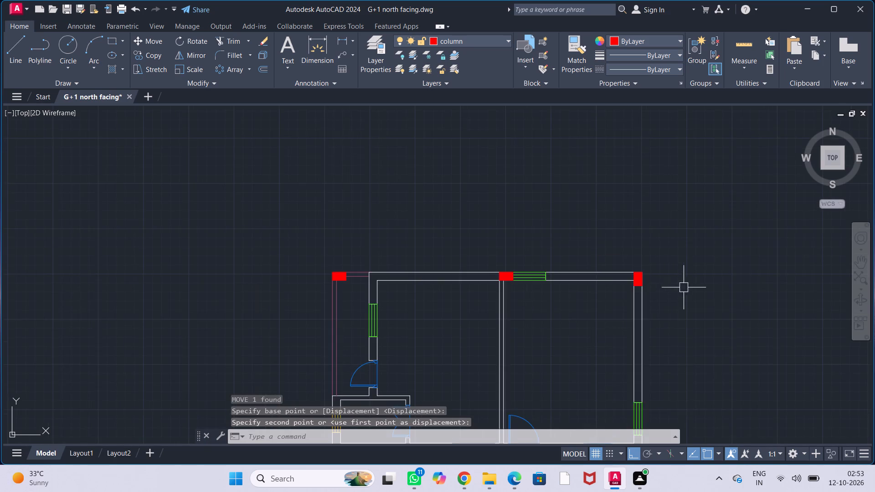
# Copy the three north-side columns by the northwest column's southwest corner to the small west room's north wall, at its inner-face line.
pyautogui.moveTo(688, 290); pyautogui.dragTo(669, 235, button='middle')
pyautogui.scroll(1, 332, 235)
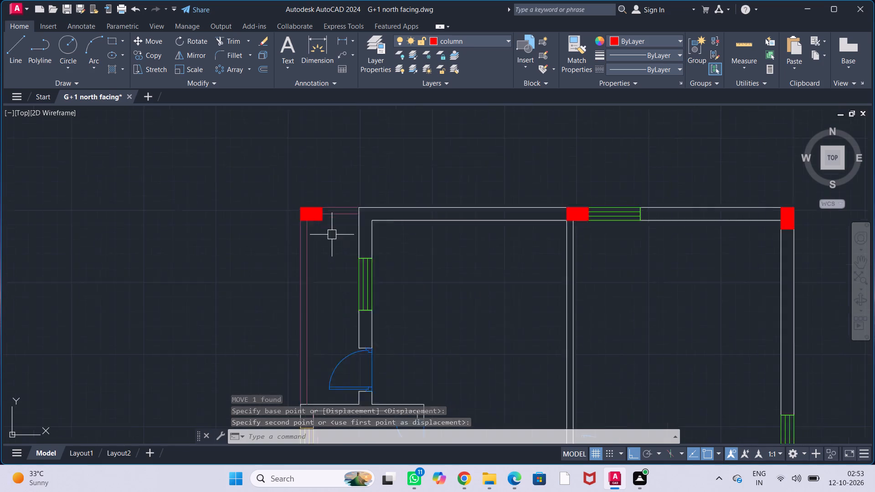
pyautogui.scroll(1, 331, 233)
pyautogui.click(297, 201)
pyautogui.scroll(-1, 493, 275)
pyautogui.moveTo(552, 282); pyautogui.dragTo(552, 282, button='middle')
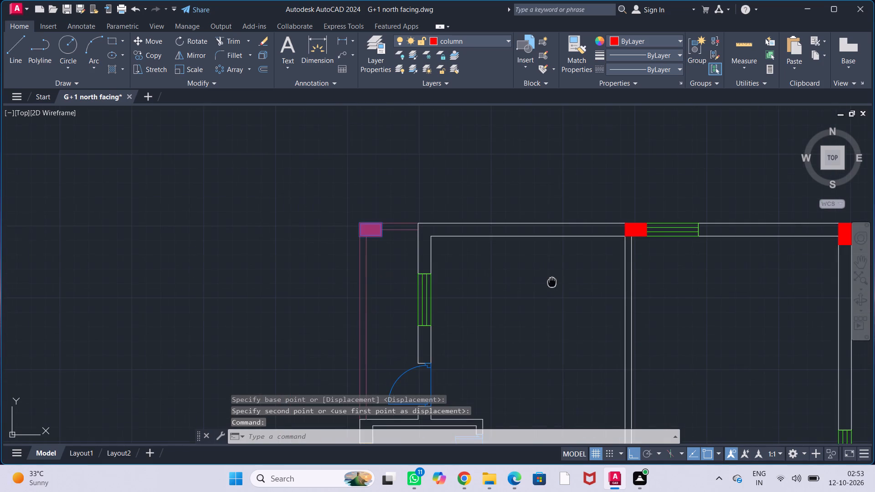
pyautogui.moveTo(552, 282); pyautogui.dragTo(463, 274, button='middle')
pyautogui.click(549, 222)
pyautogui.moveTo(640, 285); pyautogui.dragTo(492, 287, button='middle')
pyautogui.scroll(1, 623, 246)
pyautogui.click(597, 229)
pyautogui.scroll(-2, 515, 266)
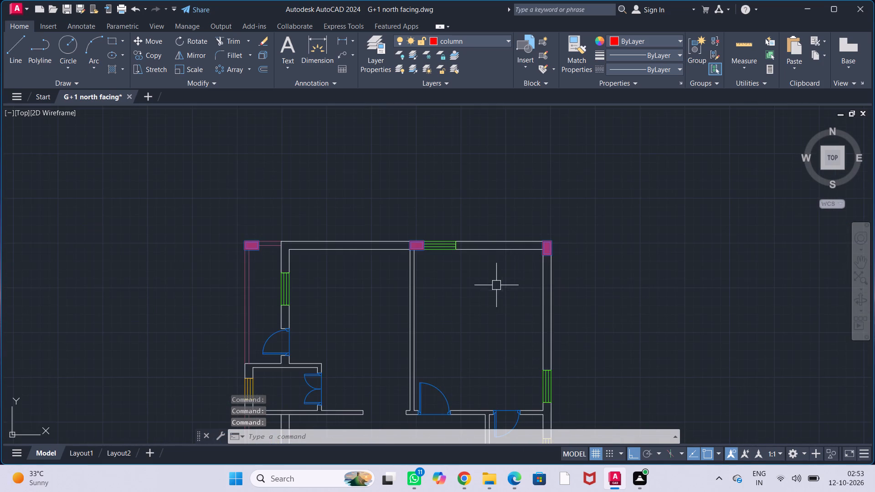
pyautogui.moveTo(493, 287); pyautogui.dragTo(573, 259, button='middle')
pyautogui.moveTo(566, 279); pyautogui.dragTo(577, 261, button='middle')
pyautogui.scroll(1, 532, 233)
pyautogui.moveTo(539, 248); pyautogui.dragTo(552, 254, button='middle')
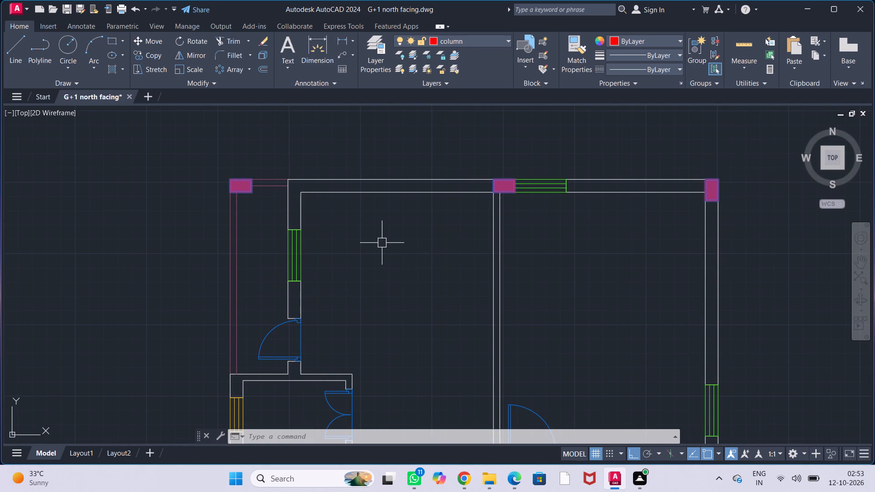
pyautogui.write('CO')
pyautogui.press('Return')
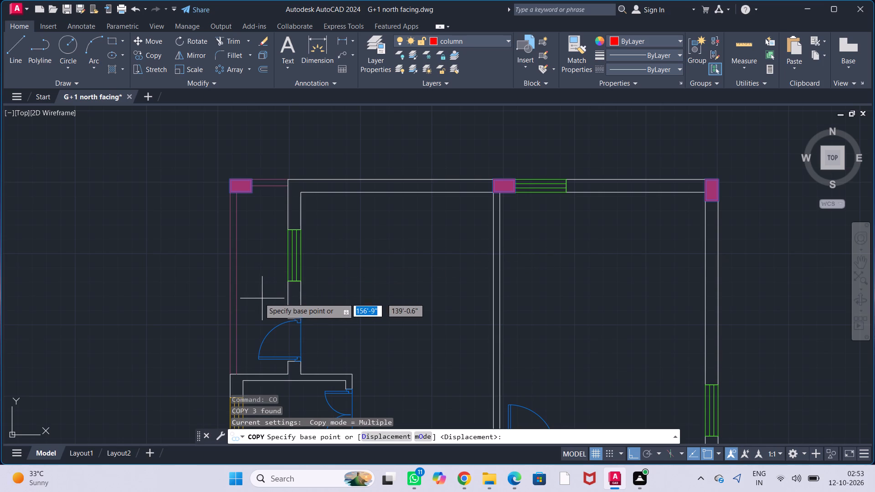
pyautogui.scroll(2, 246, 187)
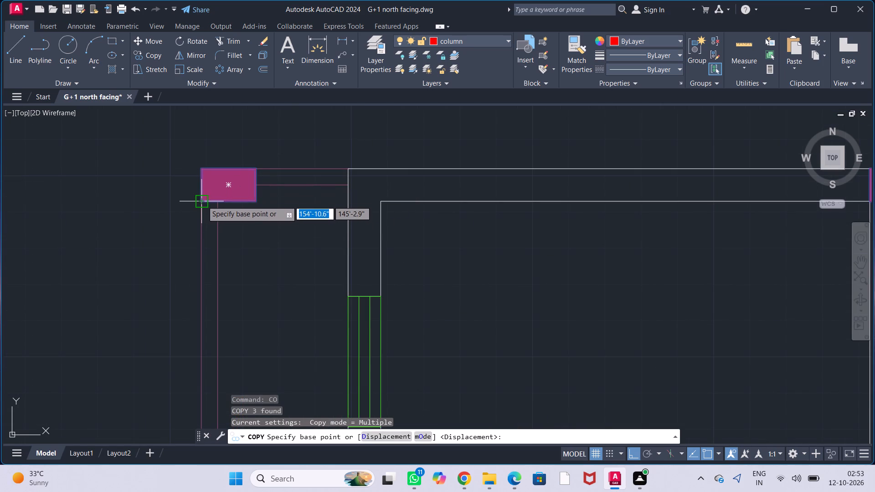
pyautogui.click(202, 200)
pyautogui.scroll(-2, 255, 305)
pyautogui.moveTo(273, 346); pyautogui.dragTo(257, 272, button='middle')
pyautogui.moveTo(271, 317); pyautogui.dragTo(273, 255, button='middle')
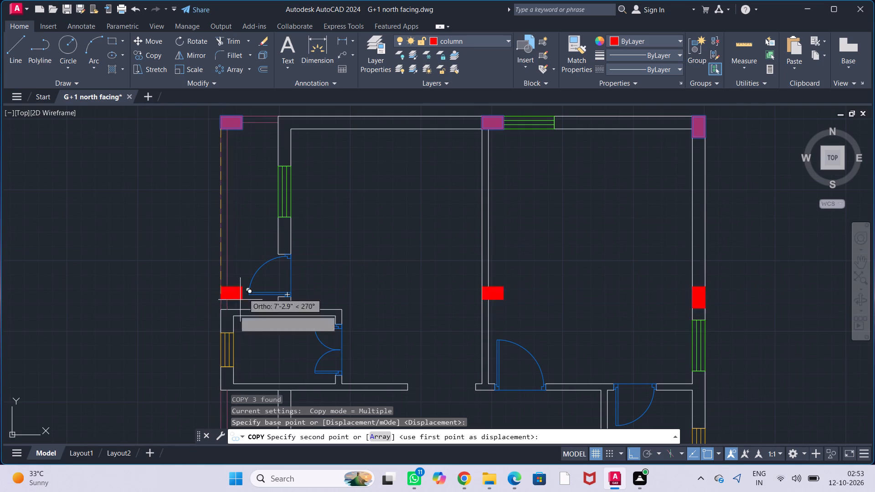
pyautogui.scroll(2, 217, 307)
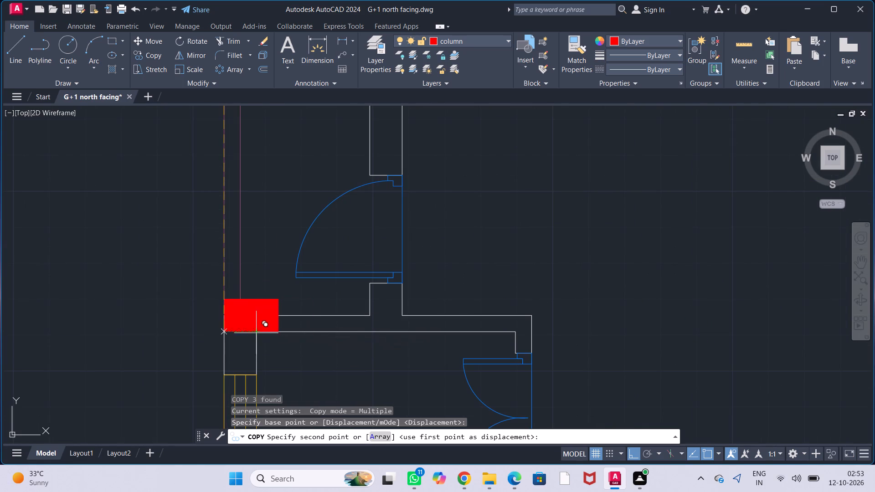
pyautogui.click(223, 332)
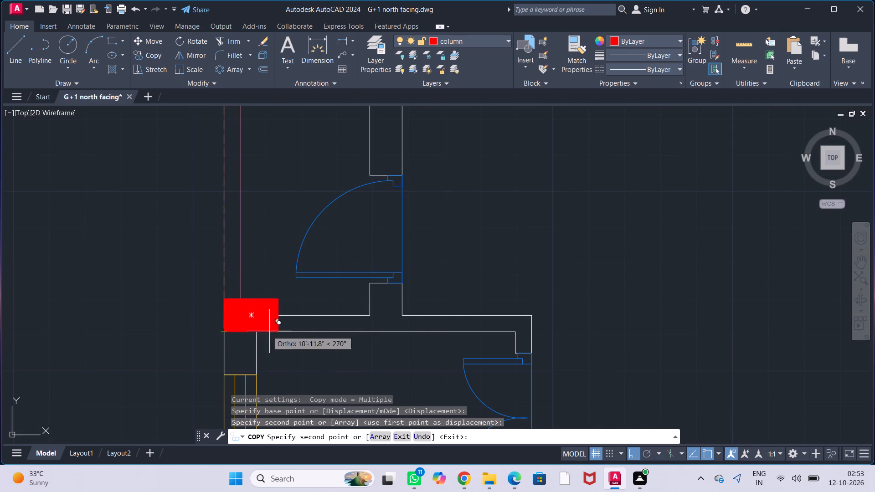
# Place another copy of the three columns with the base point at the small west room's outer southwest corner.
pyautogui.scroll(-1, 294, 342)
pyautogui.moveTo(309, 359); pyautogui.dragTo(294, 293, button='middle')
pyautogui.moveTo(308, 320); pyautogui.dragTo(300, 268, button='middle')
pyautogui.moveTo(310, 281); pyautogui.dragTo(304, 252, button='middle')
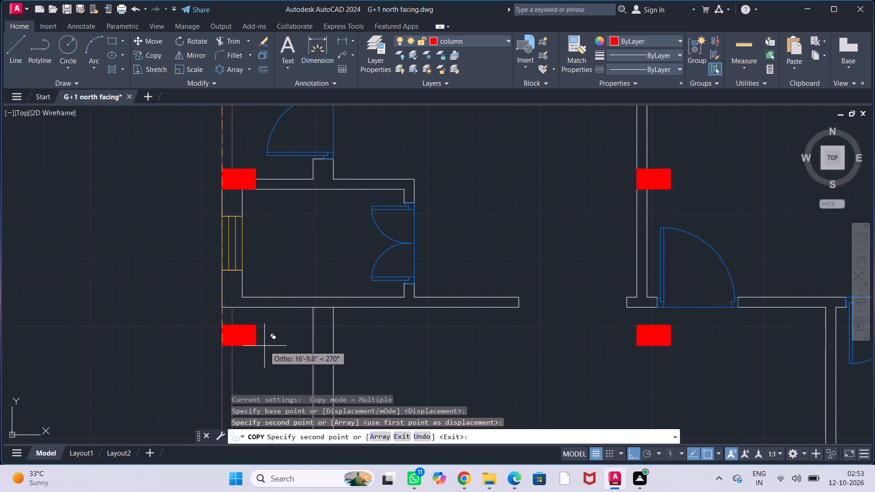
pyautogui.moveTo(264, 354); pyautogui.dragTo(266, 270, button='middle')
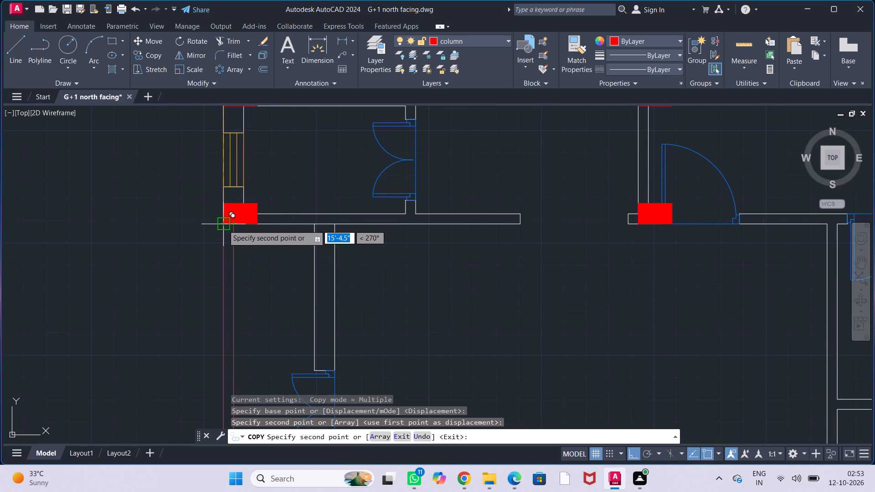
pyautogui.click(223, 225)
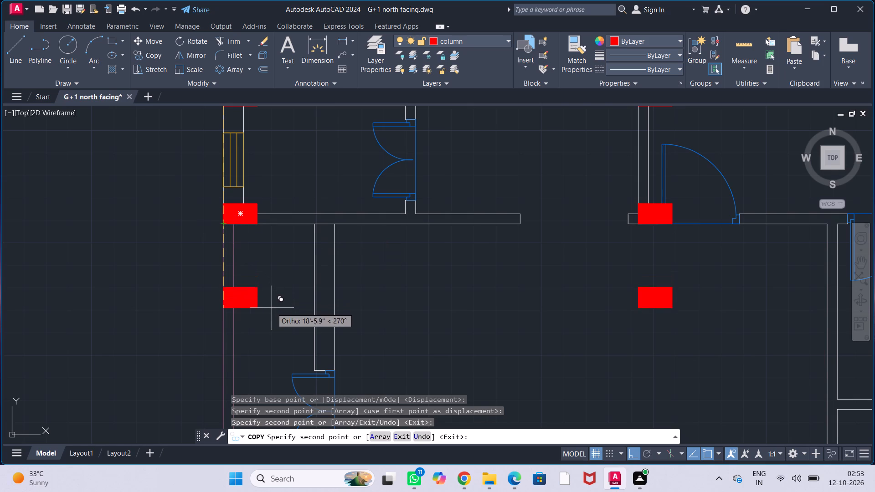
# Place another copy of the three columns at the outer southwest corner of the room with the double door in its south wall.
pyautogui.moveTo(272, 308); pyautogui.dragTo(275, 238, button='middle')
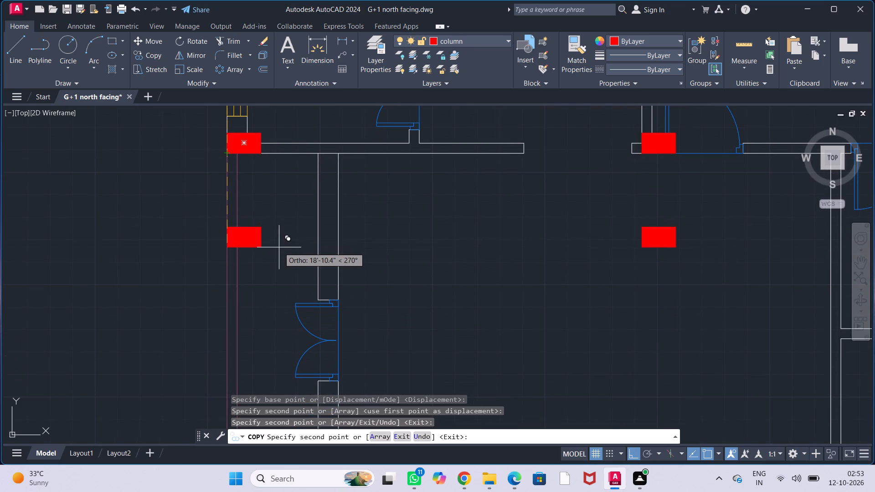
pyautogui.scroll(-2, 279, 247)
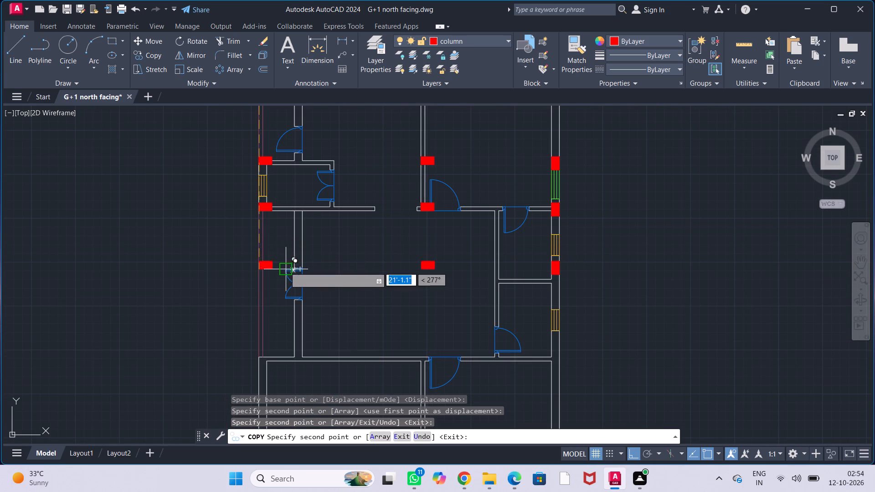
pyautogui.moveTo(285, 308); pyautogui.dragTo(273, 215, button='middle')
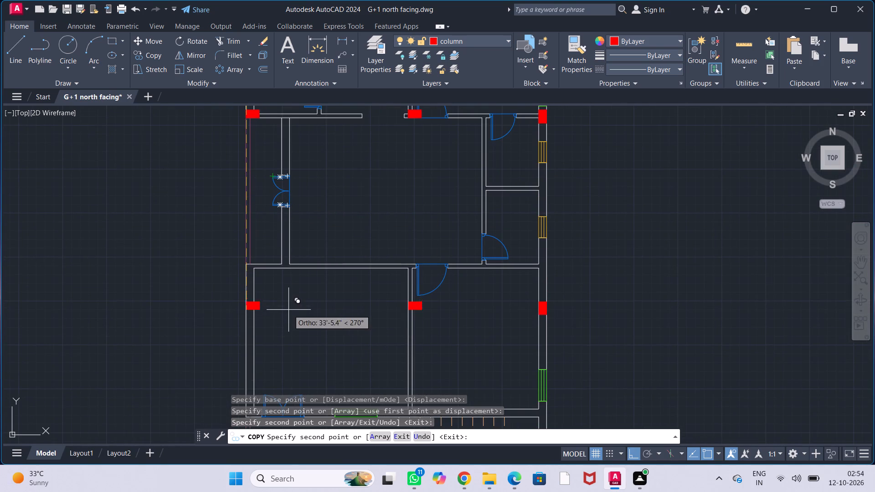
pyautogui.moveTo(288, 322); pyautogui.dragTo(284, 252, button='middle')
pyautogui.moveTo(298, 308); pyautogui.dragTo(288, 259, button='middle')
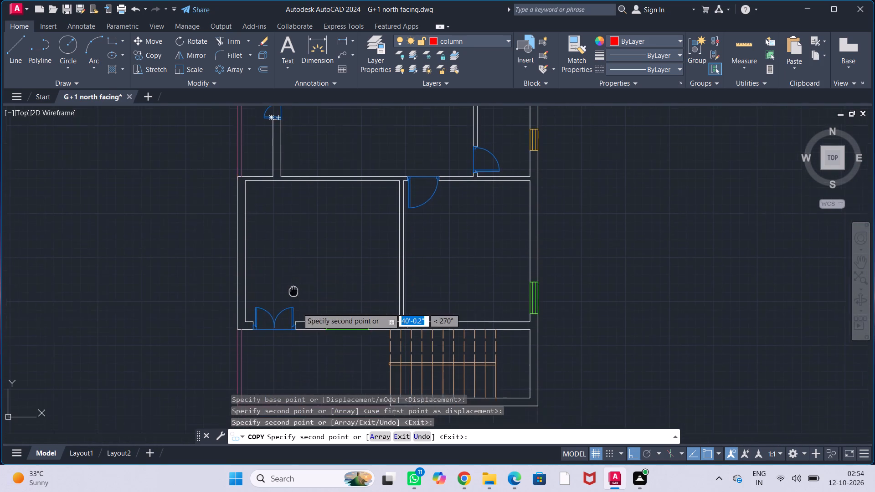
pyautogui.moveTo(288, 259); pyautogui.dragTo(282, 213, button='middle')
pyautogui.scroll(5, 221, 249)
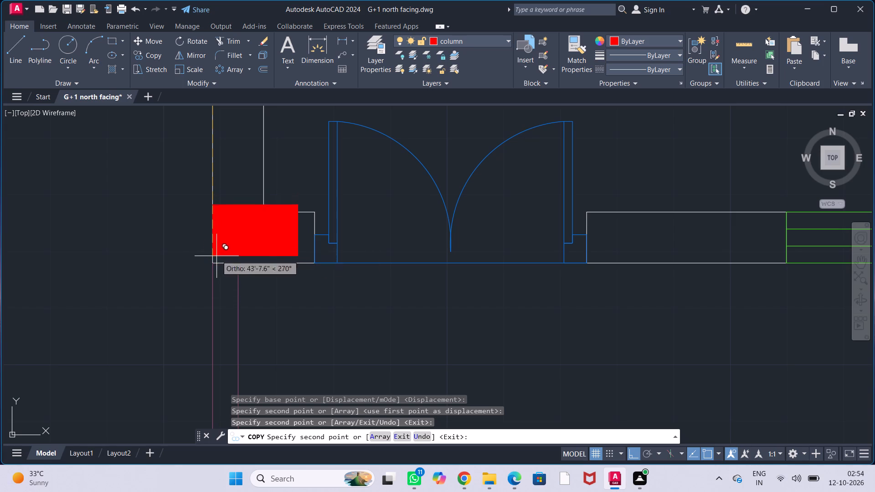
pyautogui.click(215, 264)
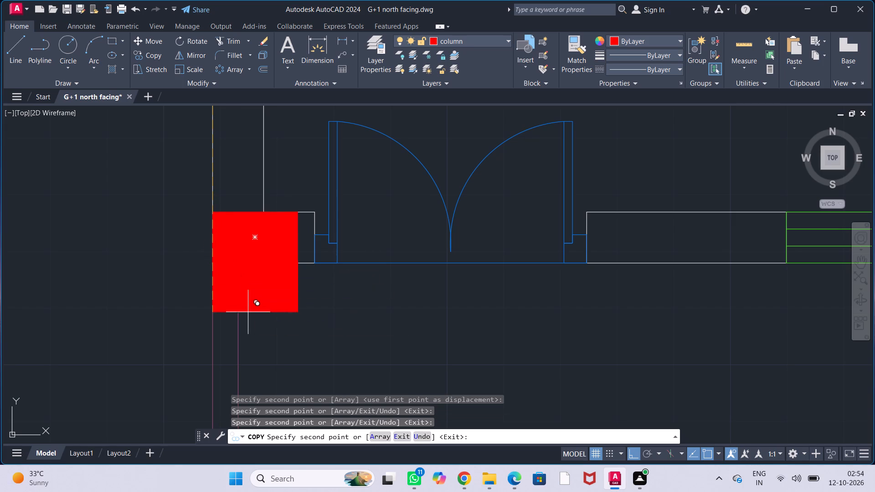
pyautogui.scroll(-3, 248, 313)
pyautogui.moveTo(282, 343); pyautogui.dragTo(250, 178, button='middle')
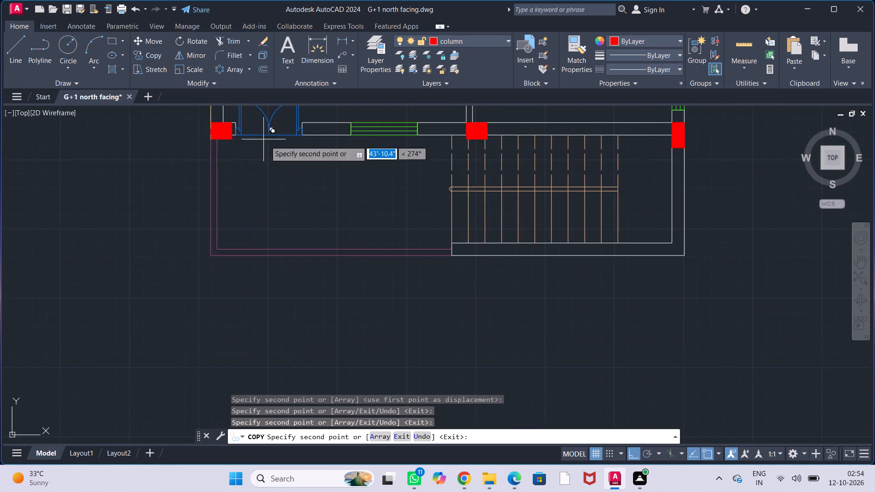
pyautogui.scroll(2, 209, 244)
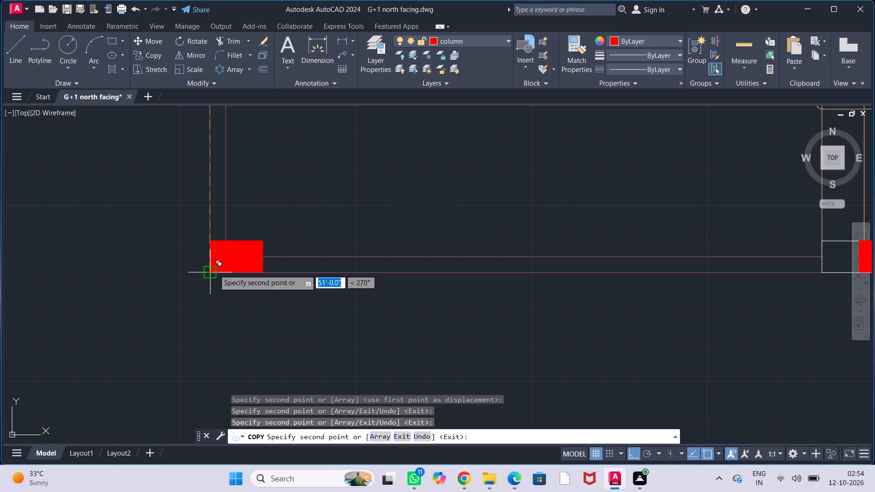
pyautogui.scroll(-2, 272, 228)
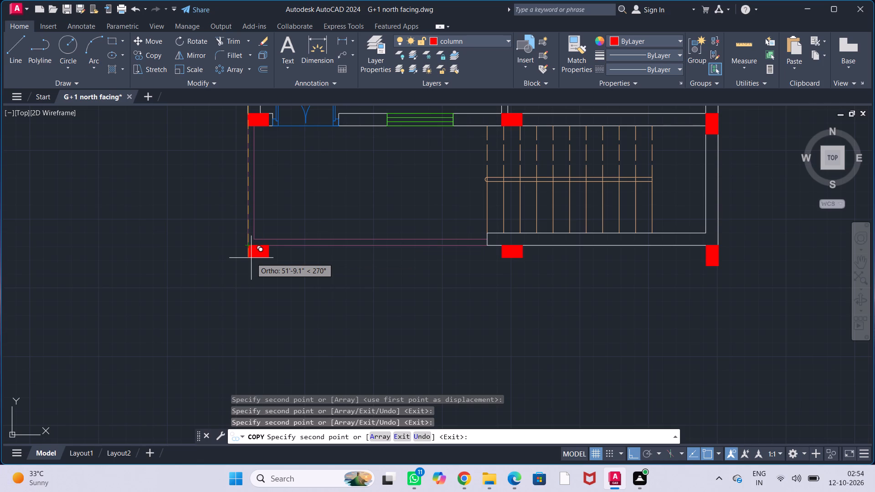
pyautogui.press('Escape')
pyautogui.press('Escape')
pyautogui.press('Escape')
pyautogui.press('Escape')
# Erase the row of three copied columns aligned with the small west room's north wall.
pyautogui.scroll(-2, 262, 271)
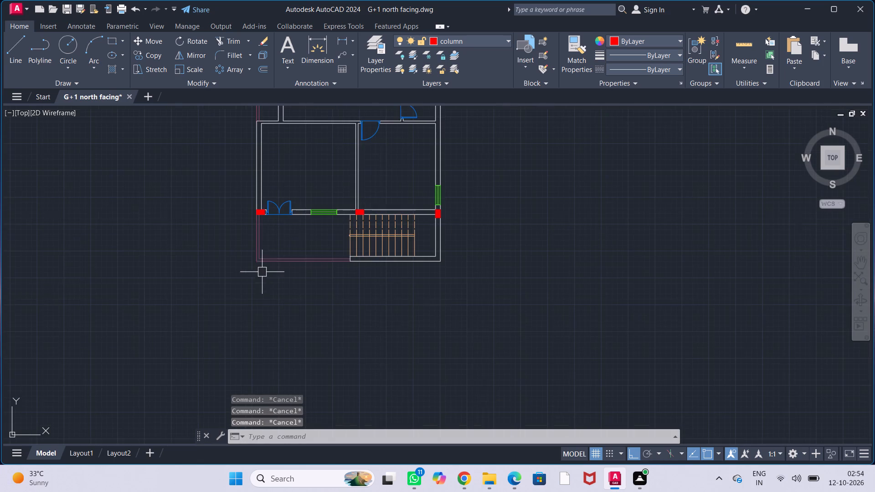
pyautogui.moveTo(278, 251); pyautogui.dragTo(288, 367, button='middle')
pyautogui.moveTo(298, 291); pyautogui.dragTo(294, 361, button='middle')
pyautogui.moveTo(317, 265); pyautogui.dragTo(305, 336, button='middle')
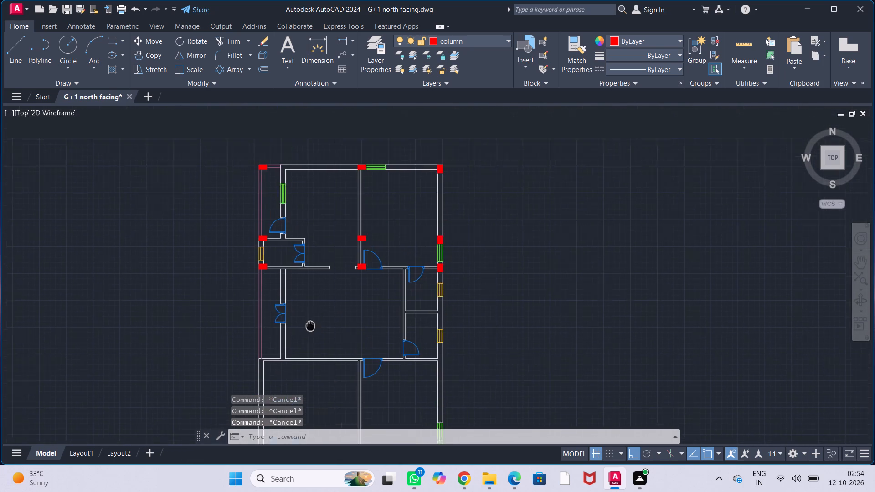
pyautogui.scroll(2, 231, 265)
pyautogui.click(289, 246)
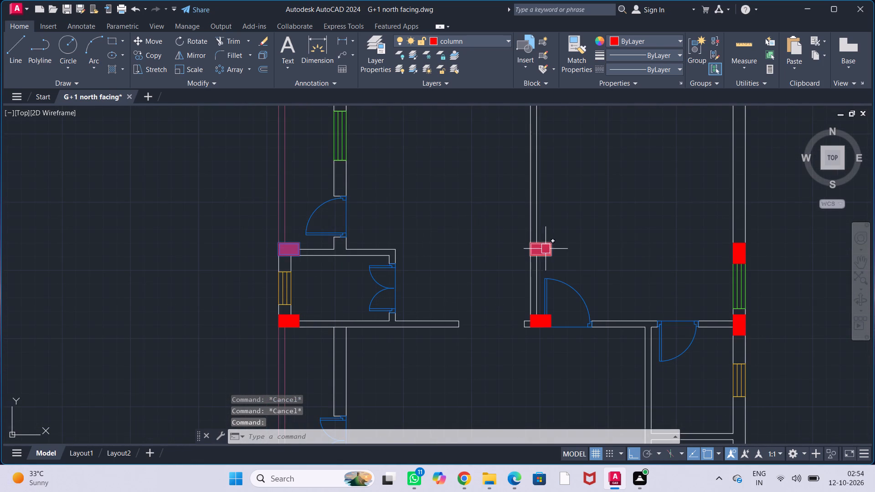
pyautogui.click(546, 250)
pyautogui.click(741, 256)
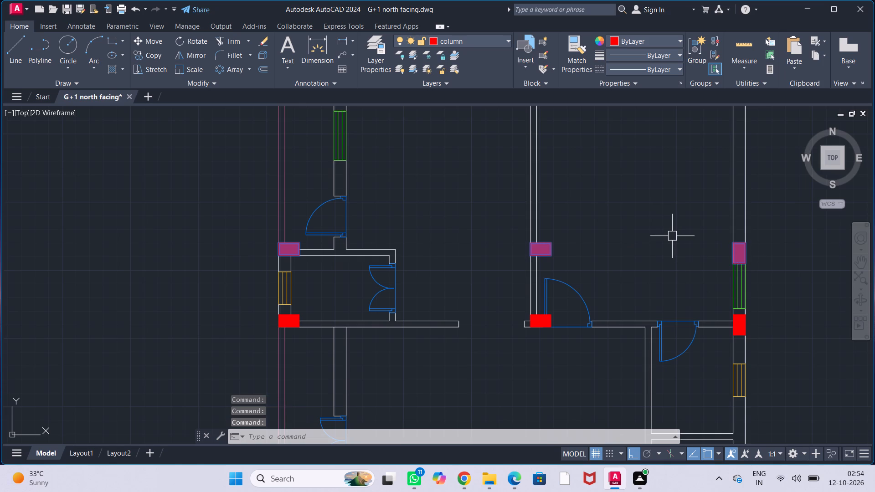
pyautogui.press('Delete')
# Move the door beside the middle partition column by its southwest corner to the column's southeast corner.
pyautogui.moveTo(672, 241); pyautogui.dragTo(639, 259, button='middle')
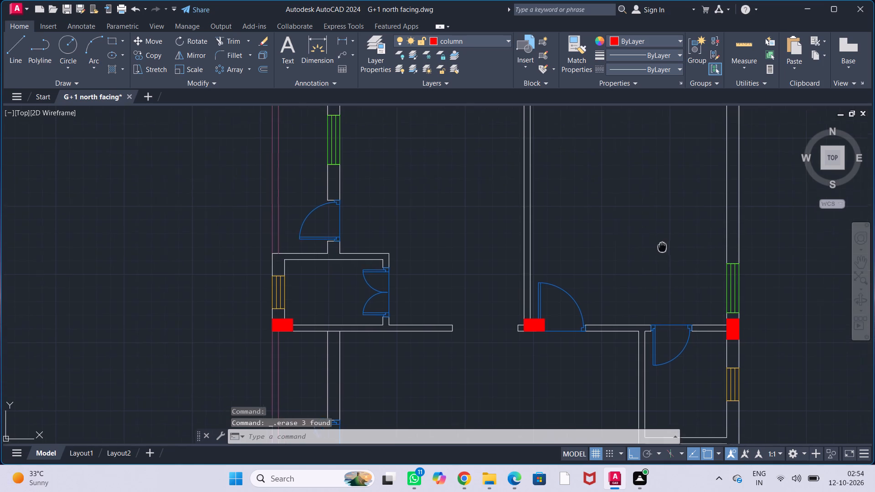
pyautogui.moveTo(639, 259); pyautogui.dragTo(601, 274, button='middle')
pyautogui.moveTo(607, 246); pyautogui.dragTo(545, 167, button='middle')
pyautogui.moveTo(545, 228); pyautogui.dragTo(535, 214, button='middle')
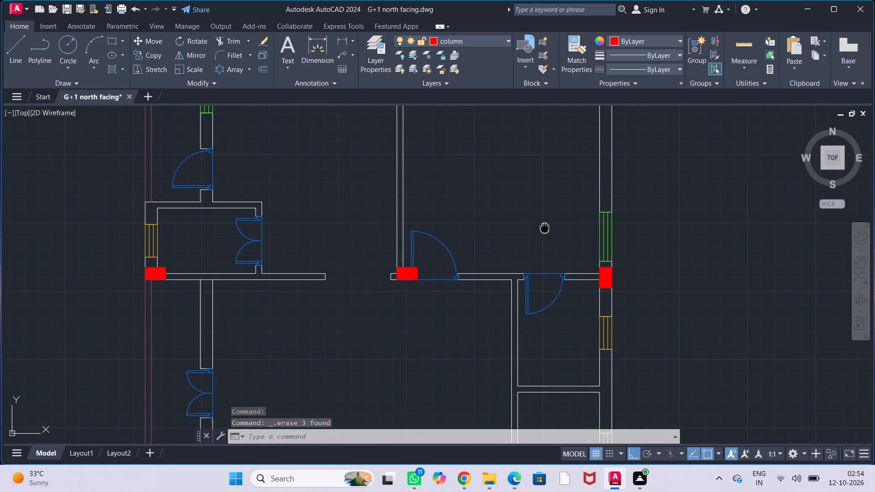
pyautogui.moveTo(535, 214); pyautogui.dragTo(522, 196, button='middle')
pyautogui.scroll(3, 401, 256)
pyautogui.moveTo(404, 255); pyautogui.dragTo(406, 318, button='middle')
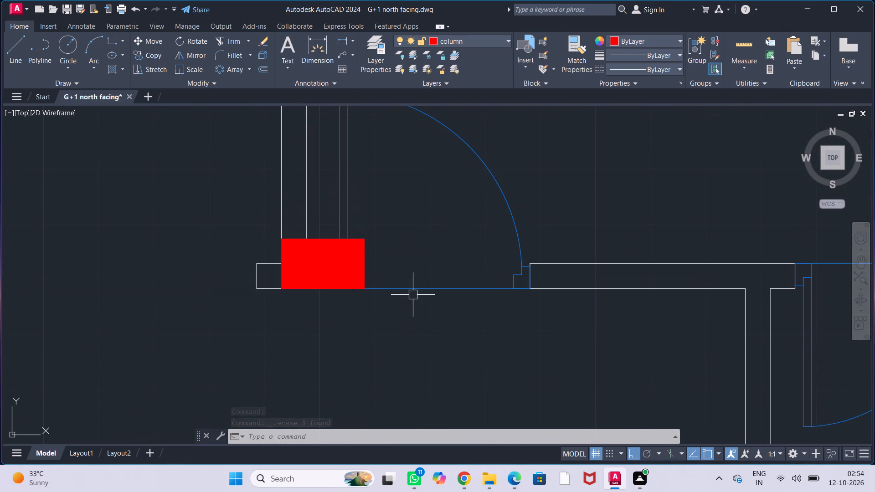
pyautogui.click(414, 290)
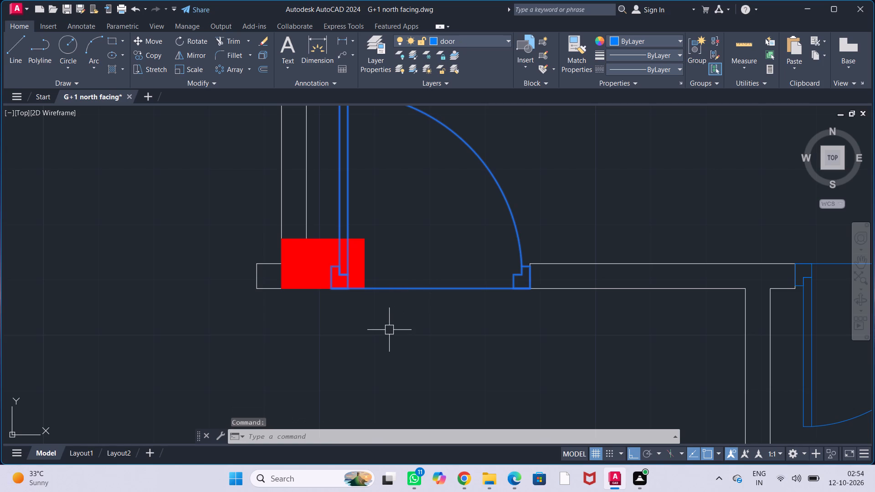
pyautogui.press('m')
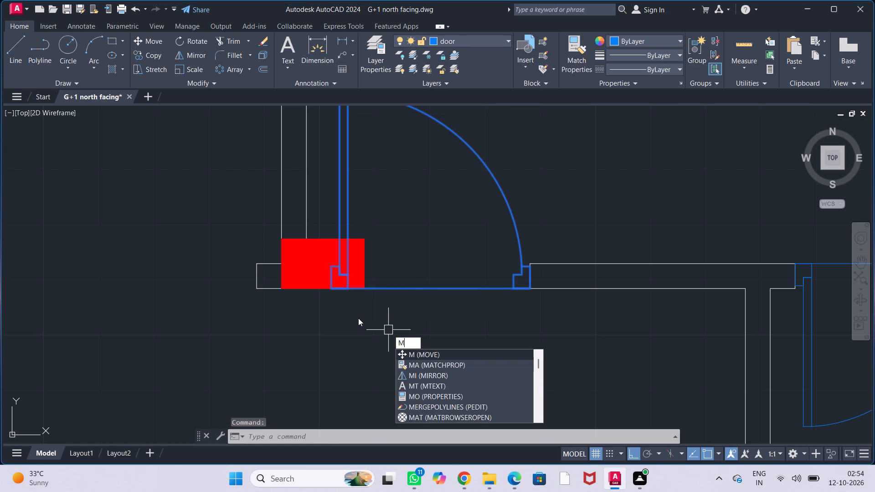
pyautogui.press('Return')
pyautogui.scroll(2, 358, 318)
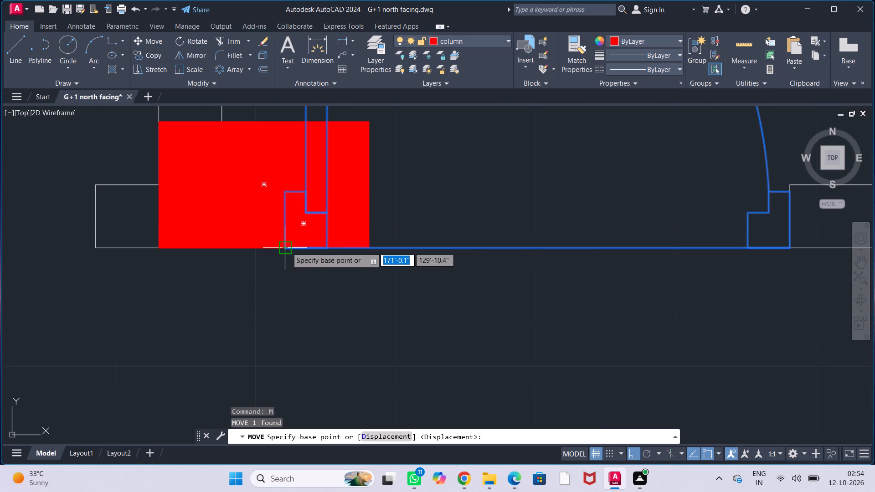
pyautogui.click(287, 247)
pyautogui.click(369, 246)
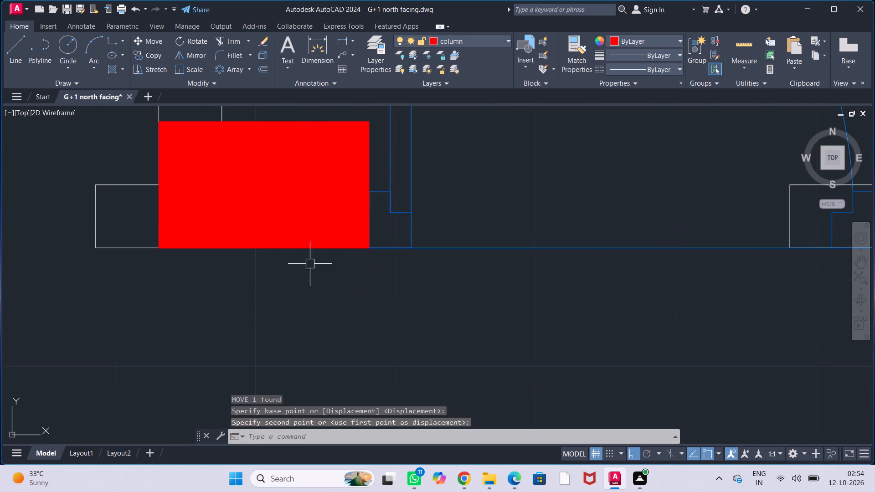
# Move the west end line of the wall east of the door onto the door frame's east edge.
pyautogui.scroll(-2, 280, 265)
pyautogui.moveTo(280, 265); pyautogui.dragTo(273, 306, button='middle')
pyautogui.scroll(2, 260, 305)
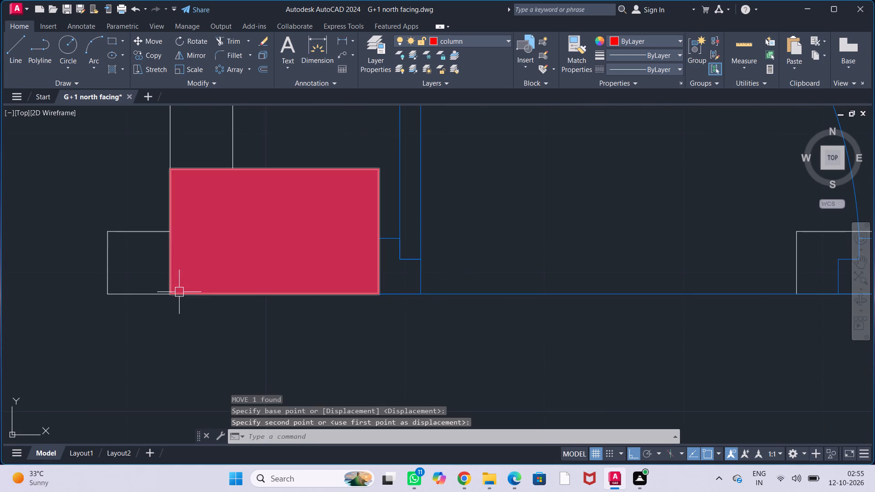
pyautogui.scroll(-2, 220, 328)
pyautogui.moveTo(236, 330); pyautogui.dragTo(200, 321, button='middle')
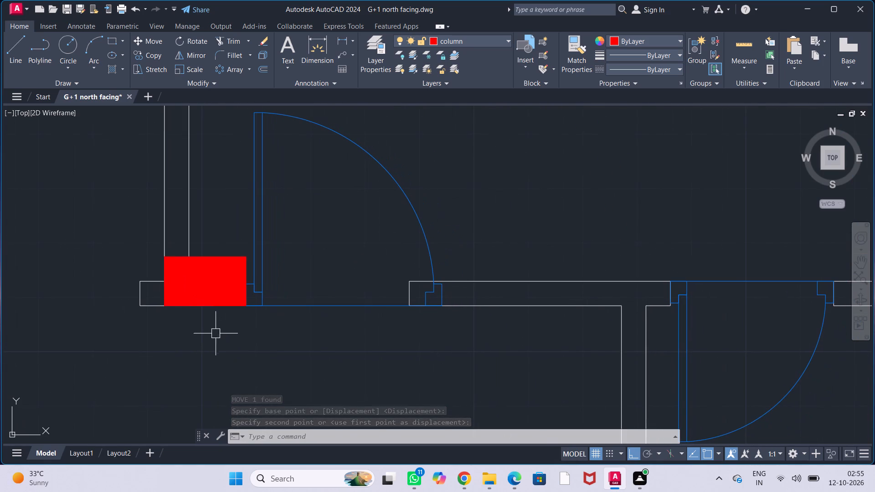
pyautogui.scroll(1, 452, 313)
pyautogui.moveTo(504, 299); pyautogui.dragTo(425, 298, button='middle')
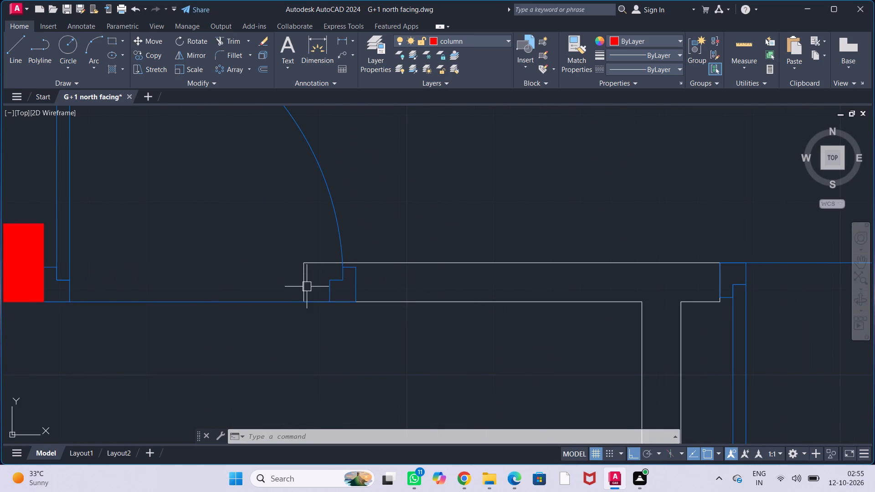
pyautogui.click(306, 287)
pyautogui.click(305, 285)
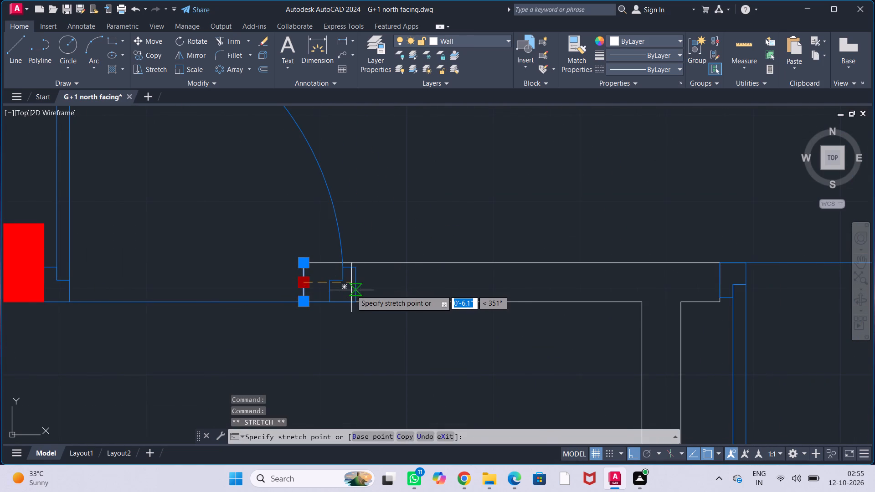
pyautogui.click(355, 287)
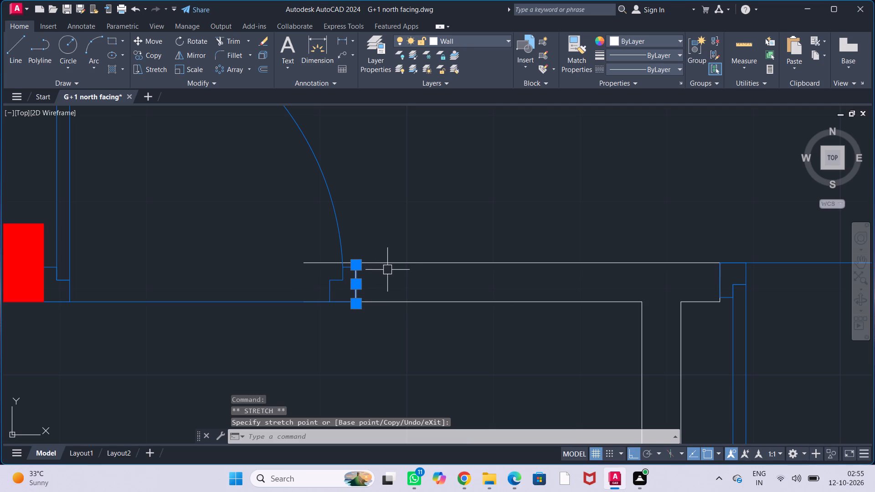
# Stretch the west ends of that wall's north and south face lines to the relocated end line.
pyautogui.click(390, 265)
pyautogui.click(304, 264)
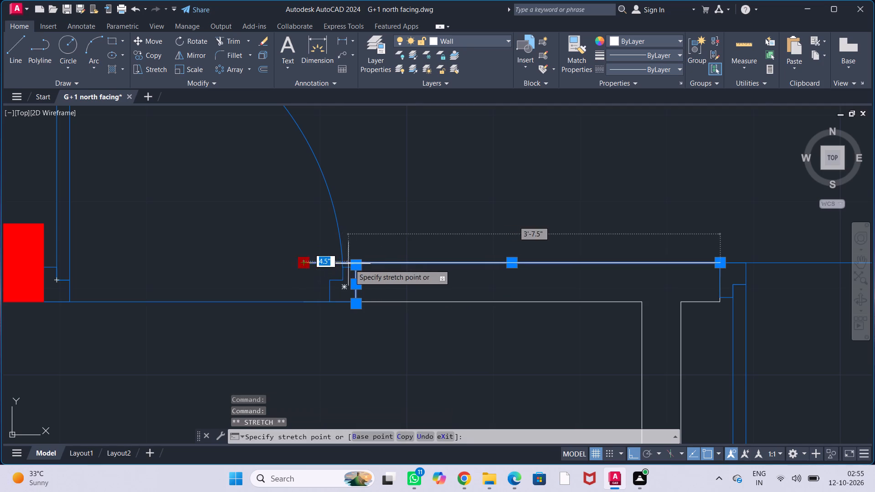
pyautogui.click(355, 265)
pyautogui.click(391, 306)
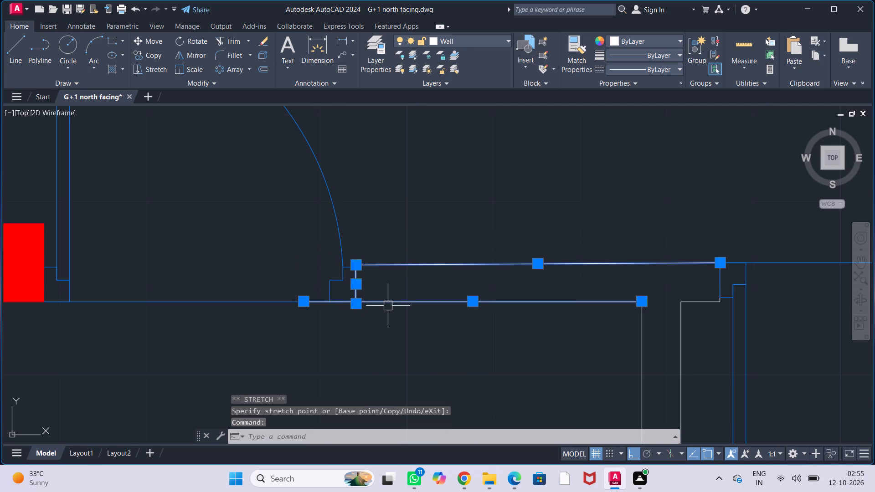
pyautogui.click(305, 304)
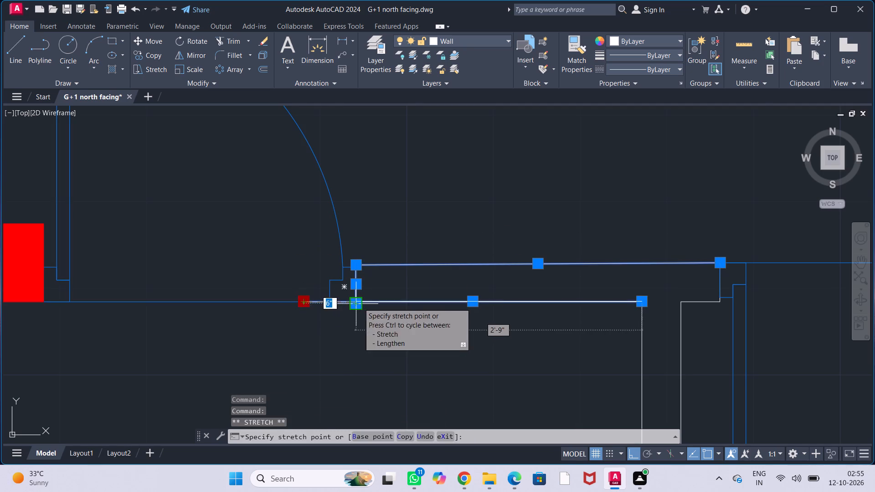
pyautogui.click(359, 303)
pyautogui.press('Escape')
pyautogui.press('Escape')
pyautogui.press('Escape')
pyautogui.press('Escape')
pyautogui.press('Escape')
pyautogui.scroll(-1, 408, 325)
pyautogui.moveTo(396, 333); pyautogui.dragTo(420, 328, button='middle')
pyautogui.scroll(3, 394, 316)
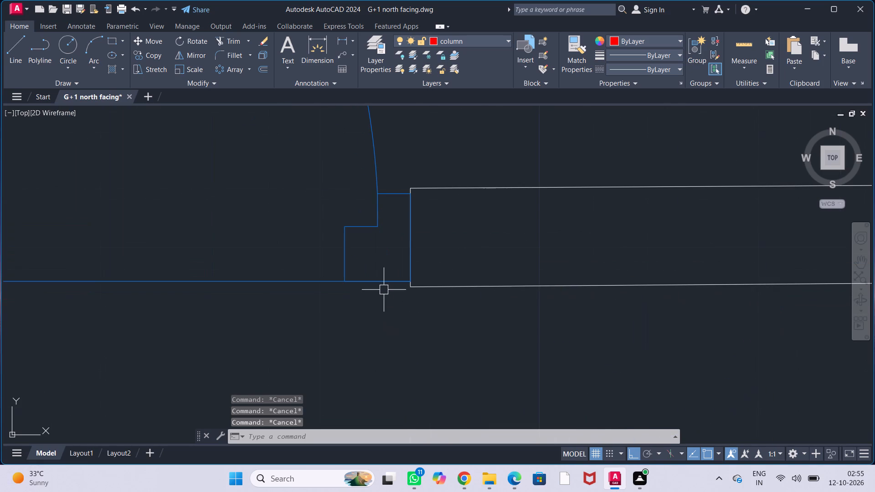
# Move the column beside the door about 1' north along the partition wall.
pyautogui.scroll(-2, 384, 290)
pyautogui.moveTo(354, 309); pyautogui.dragTo(468, 314, button='middle')
pyautogui.click(124, 289)
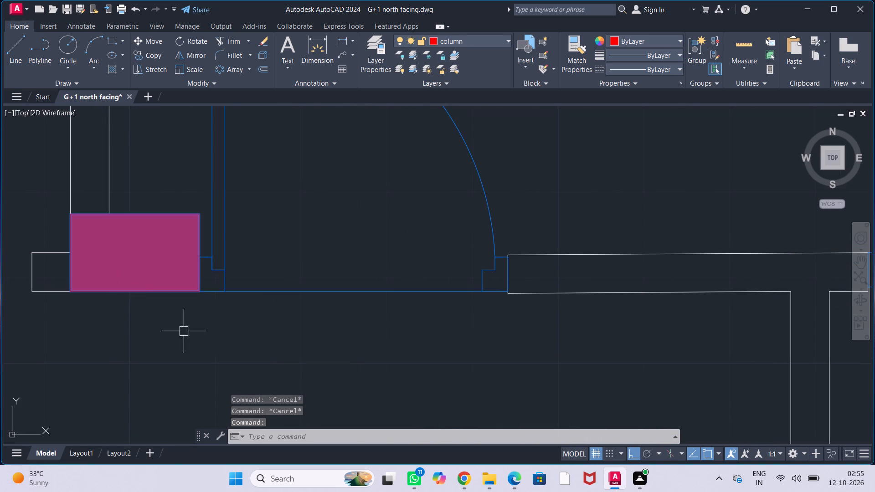
pyautogui.scroll(-2, 184, 331)
pyautogui.moveTo(186, 332); pyautogui.dragTo(273, 346, button='middle')
pyautogui.scroll(1, 242, 343)
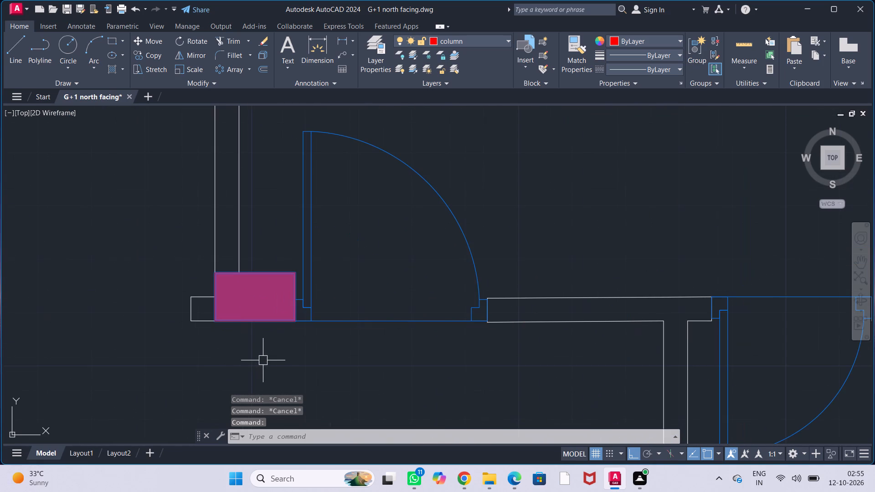
pyautogui.press('m')
pyautogui.press('Return')
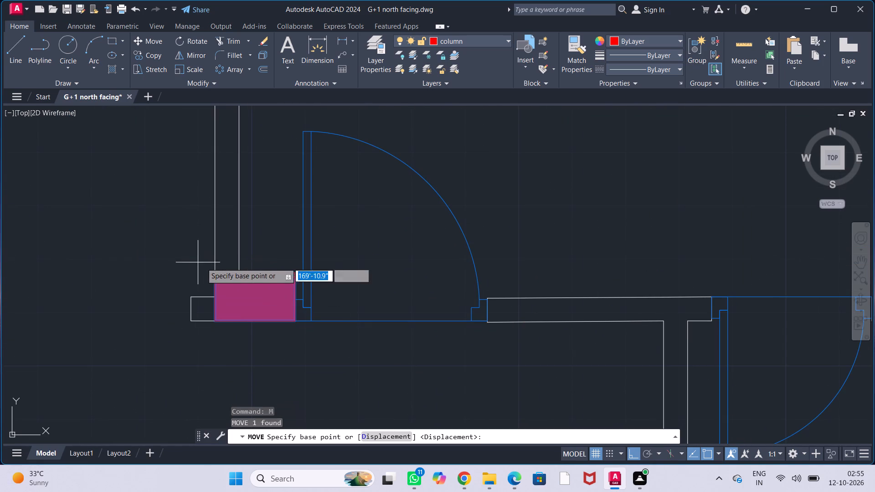
pyautogui.click(220, 318)
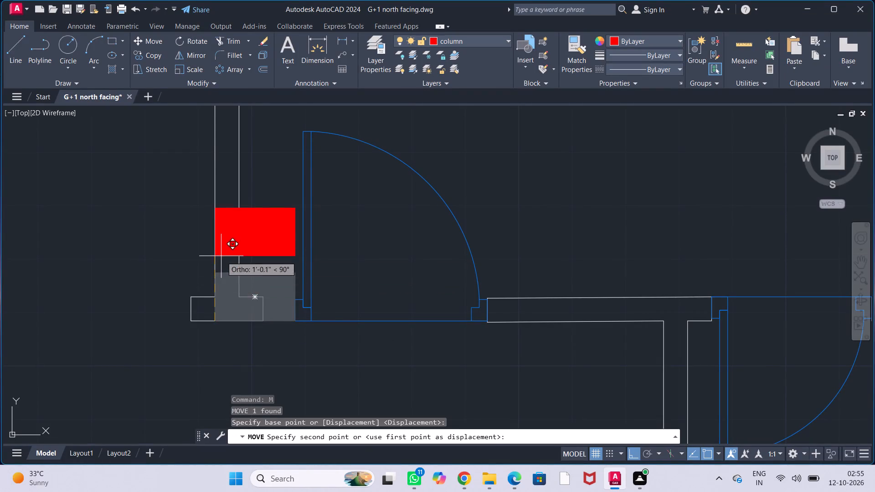
pyautogui.click(221, 256)
pyautogui.moveTo(237, 348); pyautogui.dragTo(237, 303, button='middle')
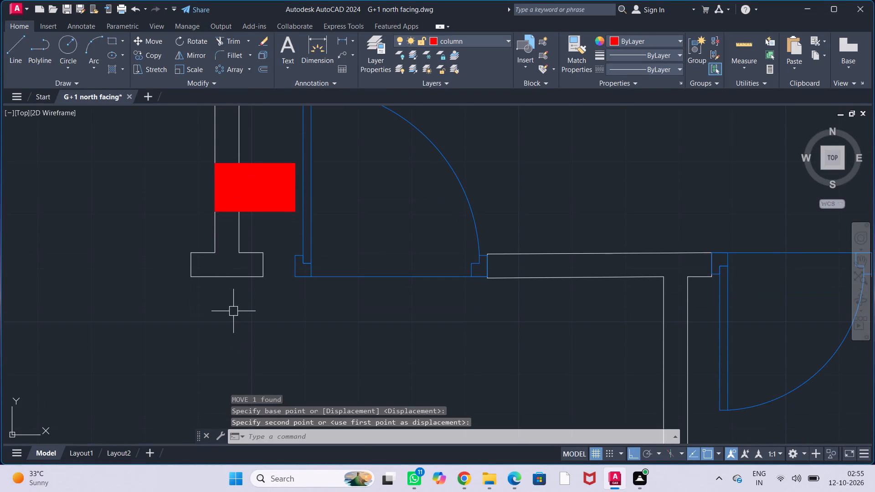
pyautogui.moveTo(233, 313); pyautogui.dragTo(214, 321, button='middle')
pyautogui.scroll(1, 218, 323)
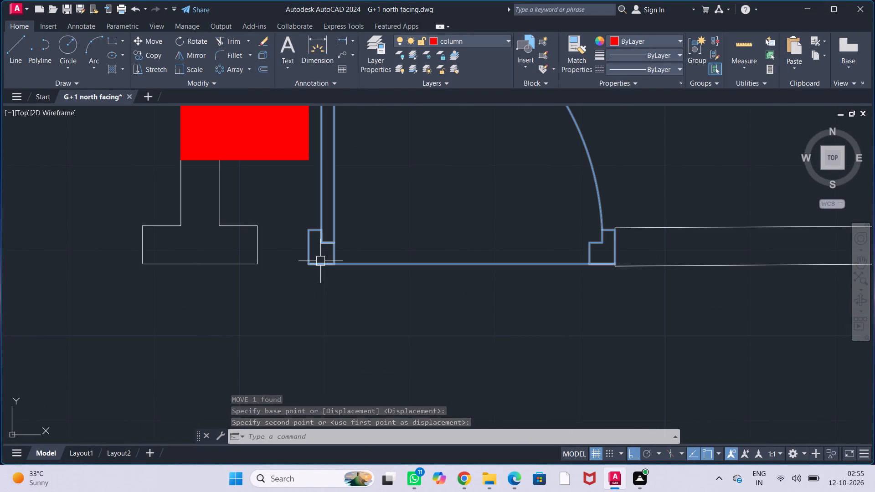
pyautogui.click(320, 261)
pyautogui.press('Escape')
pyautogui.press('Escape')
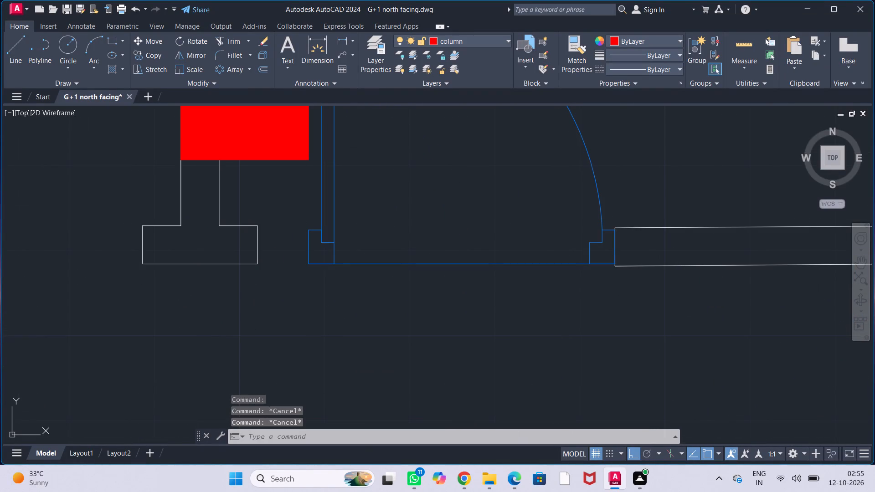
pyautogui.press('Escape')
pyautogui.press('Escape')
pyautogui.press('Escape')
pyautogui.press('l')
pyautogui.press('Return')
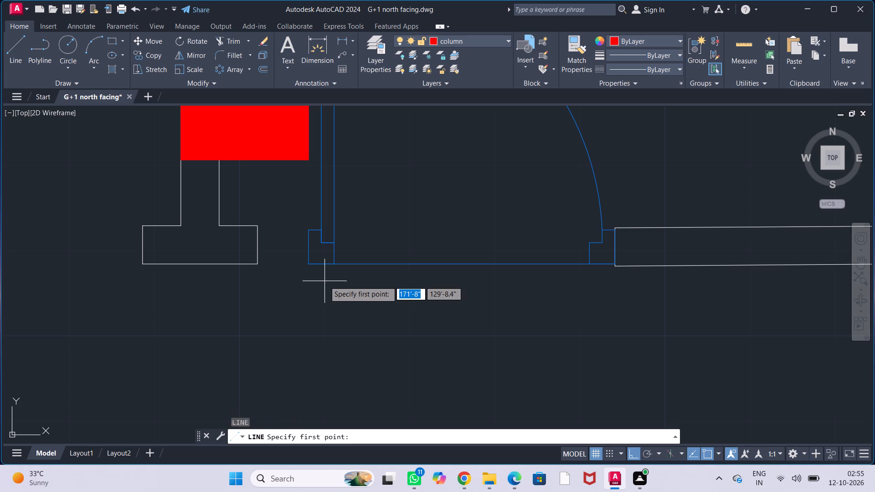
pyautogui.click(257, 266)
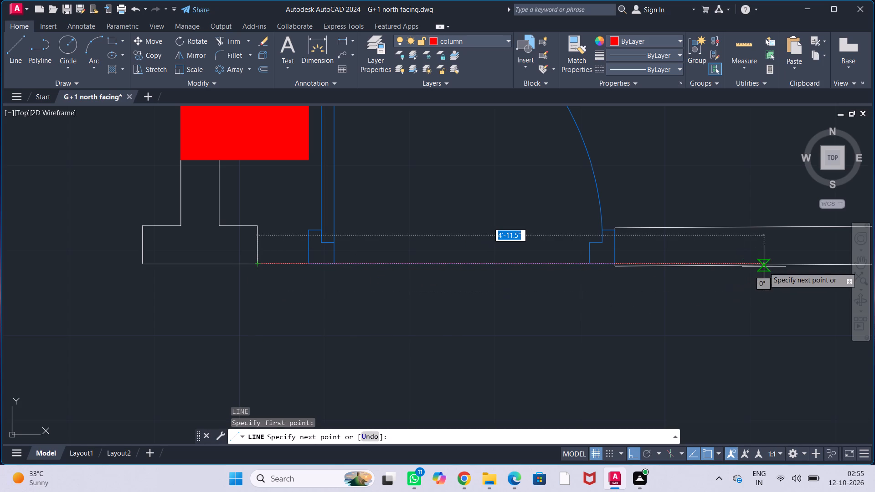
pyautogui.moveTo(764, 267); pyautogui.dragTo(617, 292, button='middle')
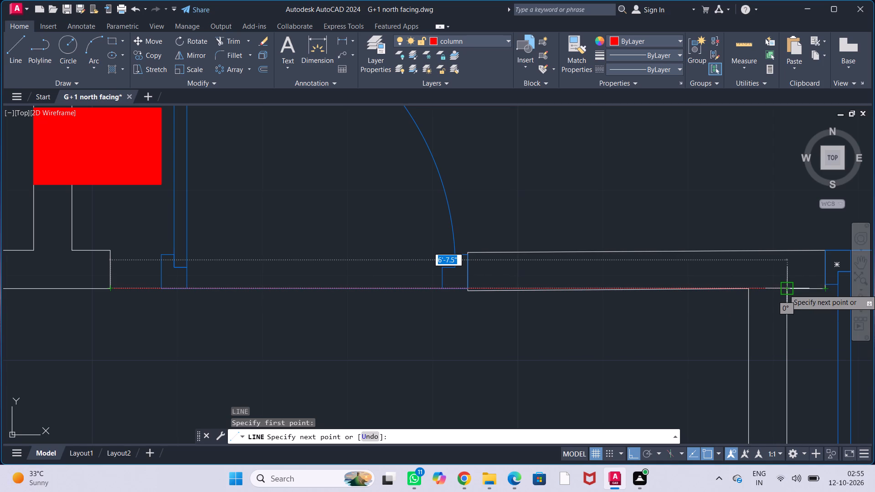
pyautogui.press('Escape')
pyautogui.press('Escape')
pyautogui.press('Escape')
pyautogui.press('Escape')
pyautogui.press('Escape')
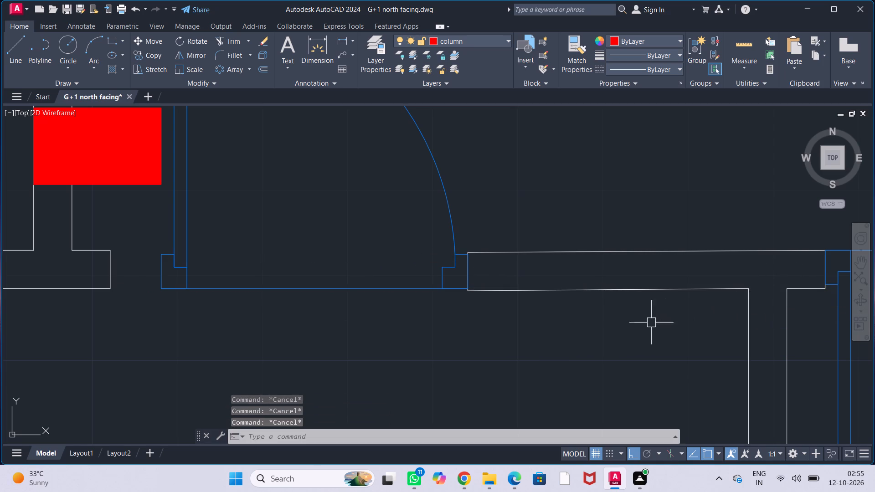
# Erase the slanted south face line of the wall east of the door.
pyautogui.click(516, 287)
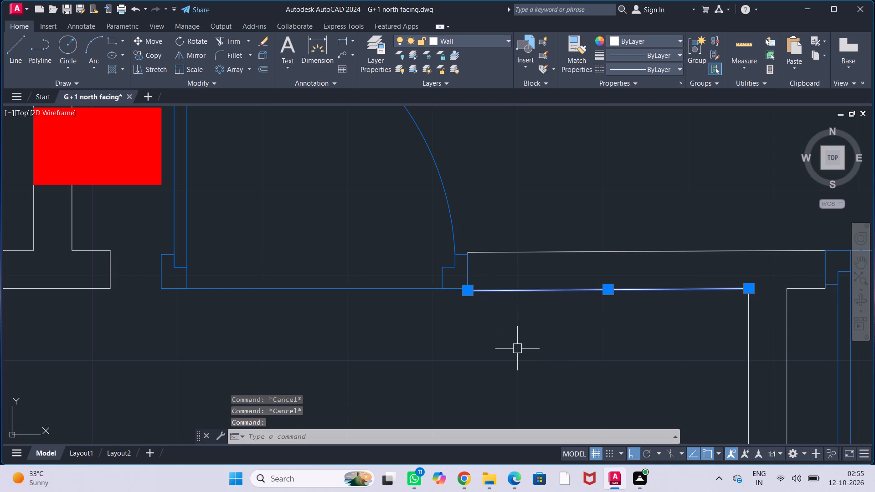
pyautogui.press('Delete')
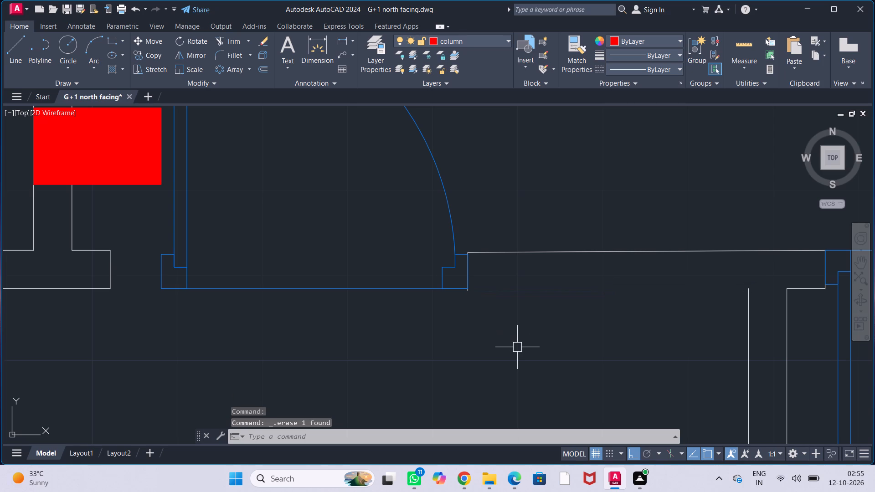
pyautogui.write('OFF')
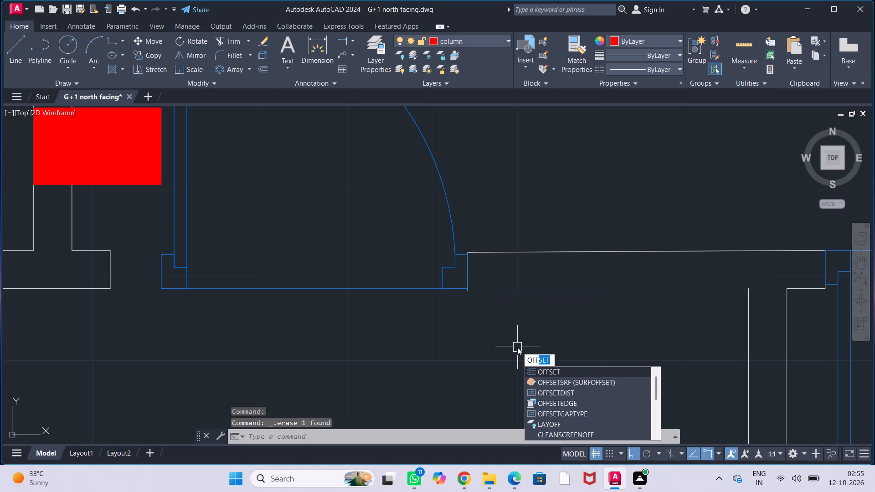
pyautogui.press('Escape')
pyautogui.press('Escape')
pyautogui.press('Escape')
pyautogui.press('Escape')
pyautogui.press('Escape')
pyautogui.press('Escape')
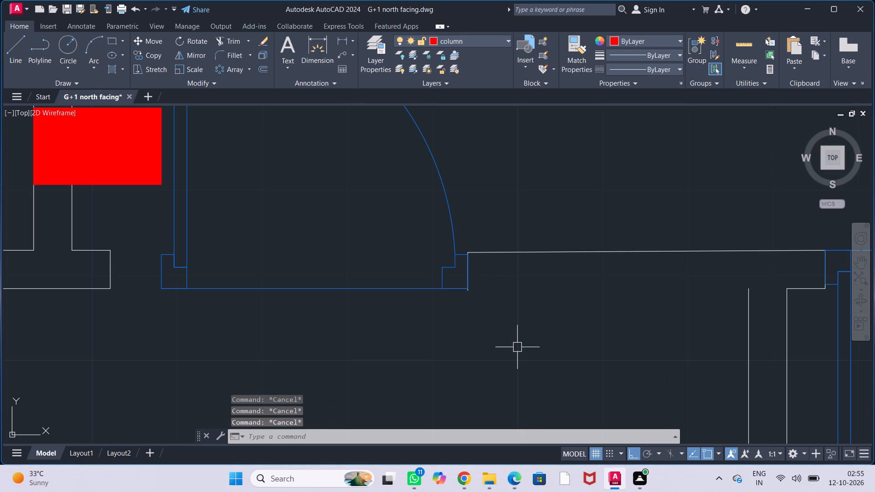
# Draw a horizontal line from the west face of the southern partition wall to the southeast corner of the wall stub west of the door.
pyautogui.press('l')
pyautogui.press('Return')
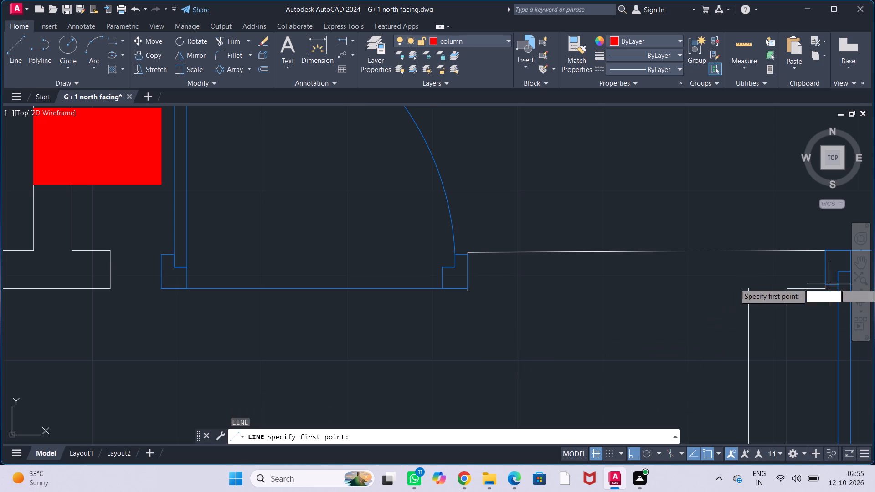
pyautogui.click(746, 291)
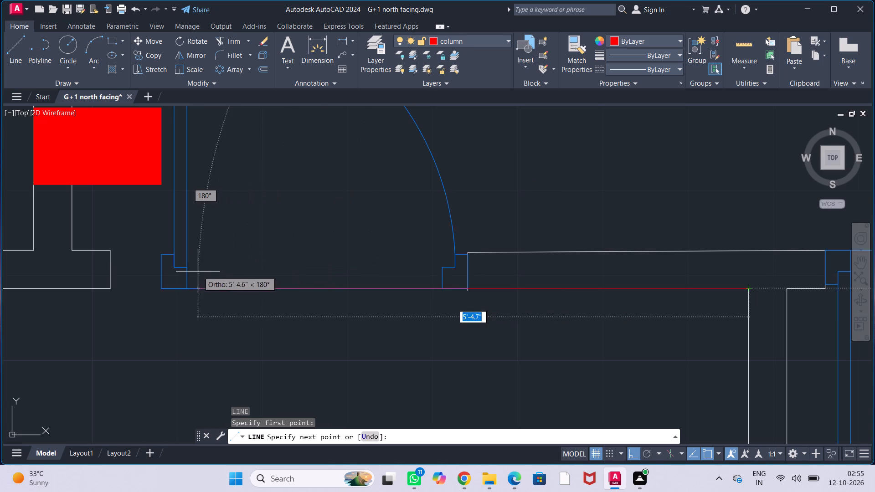
pyautogui.click(109, 288)
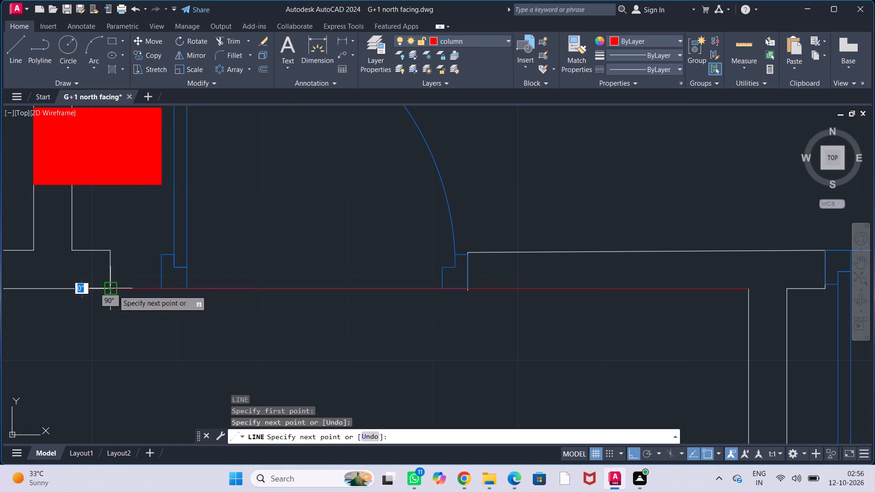
pyautogui.press('Escape')
pyautogui.press('Escape')
pyautogui.press('Escape')
# Match the new line's properties to the wall's north face line.
pyautogui.click(535, 254)
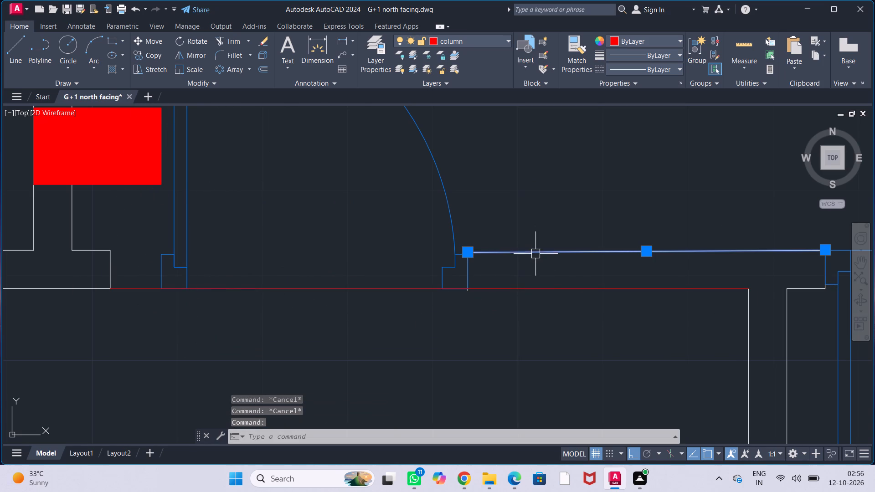
pyautogui.write('MATCHP')
pyautogui.press('Return')
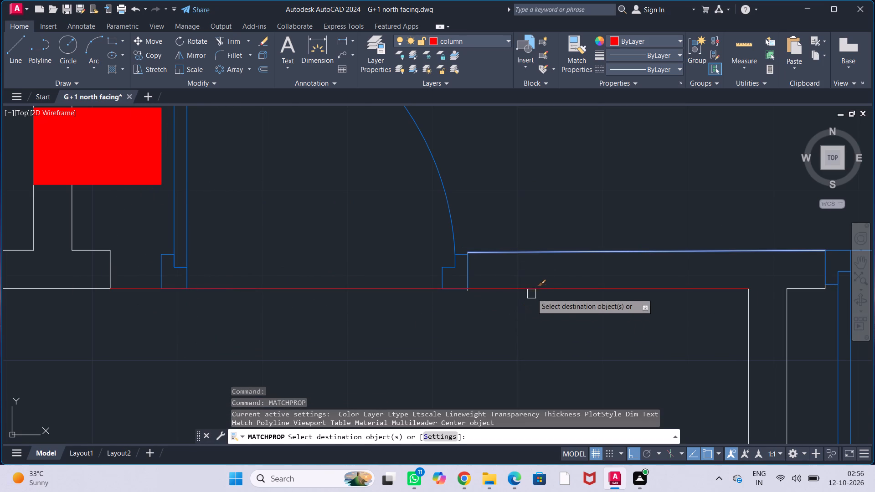
pyautogui.click(533, 289)
pyautogui.press('Escape')
pyautogui.press('Escape')
pyautogui.press('Escape')
pyautogui.press('Escape')
pyautogui.press('Escape')
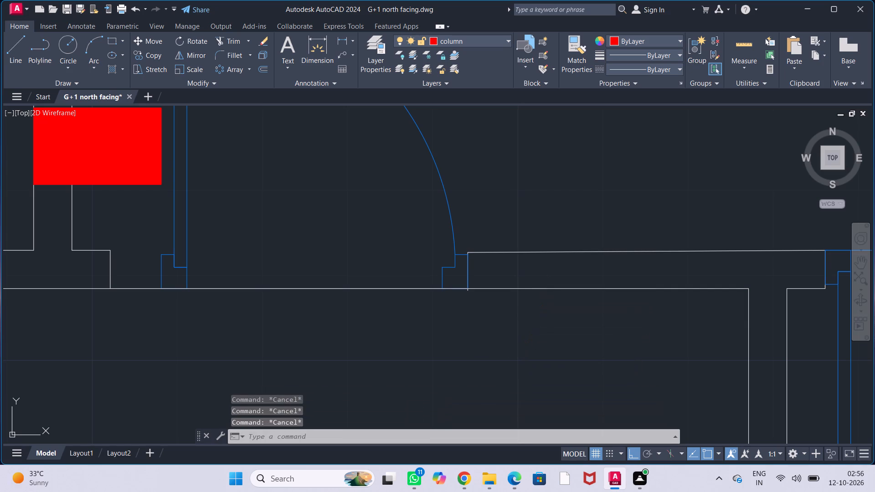
pyautogui.press('Escape')
pyautogui.press('Escape')
pyautogui.press('Escape')
# Trim the new wall line across the door and its frames, and trim the wall end line's overhang below it.
pyautogui.write('TRIM')
pyautogui.press('Return')
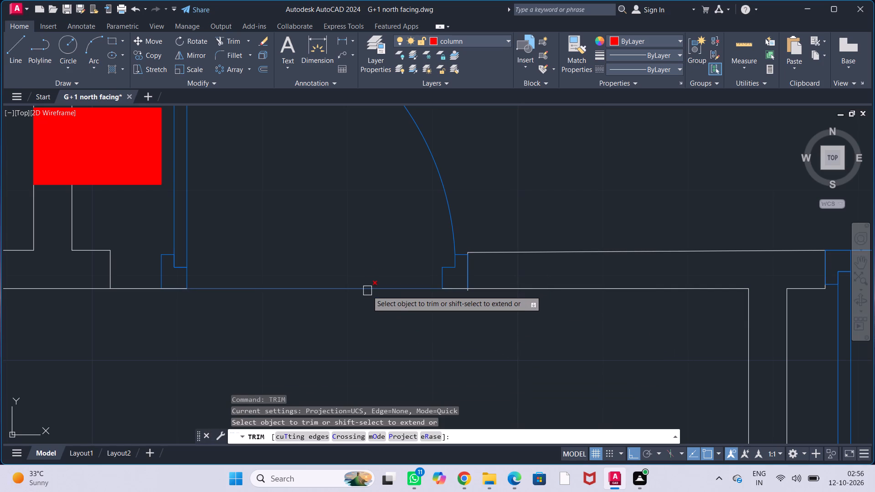
pyautogui.click(367, 289)
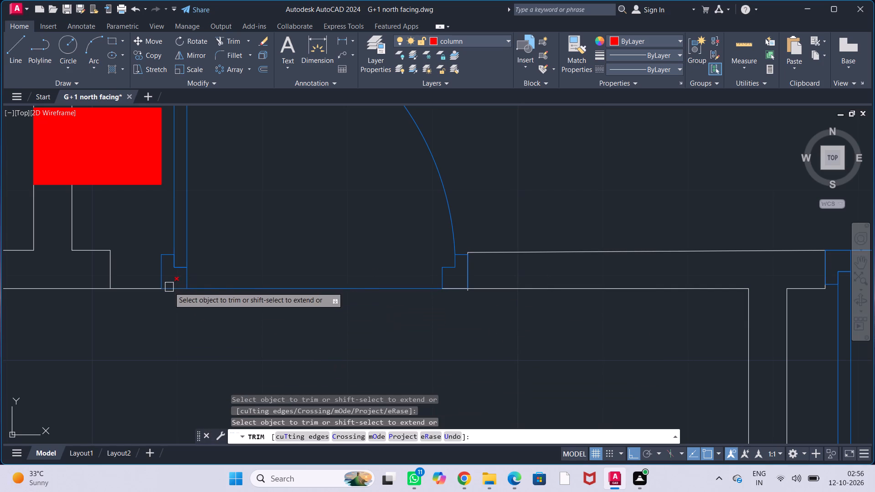
pyautogui.click(169, 287)
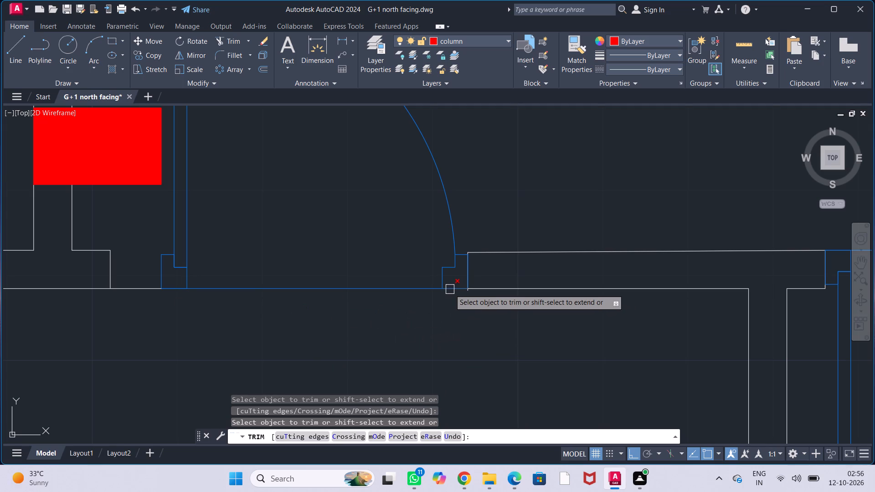
pyautogui.click(450, 289)
pyautogui.scroll(3, 484, 295)
pyautogui.click(414, 292)
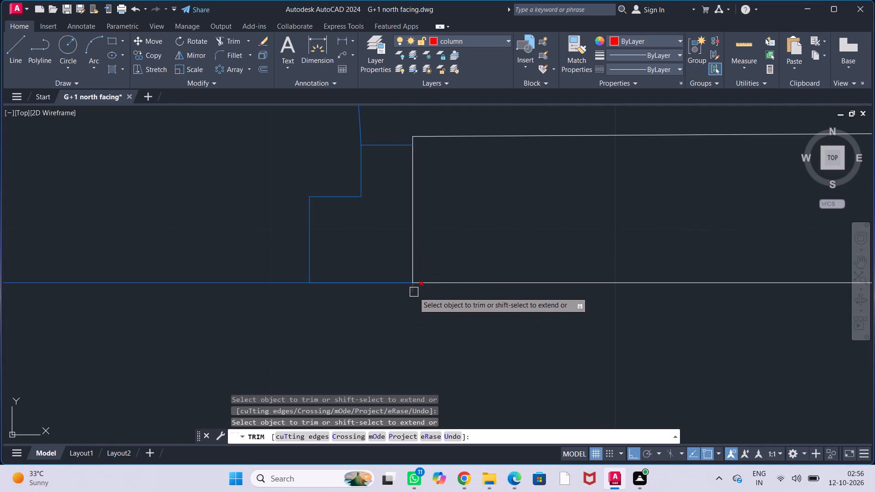
pyautogui.press('Escape')
pyautogui.press('Escape')
pyautogui.press('Escape')
pyautogui.press('Escape')
pyautogui.press('Escape')
pyautogui.press('Escape')
pyautogui.scroll(-2, 466, 325)
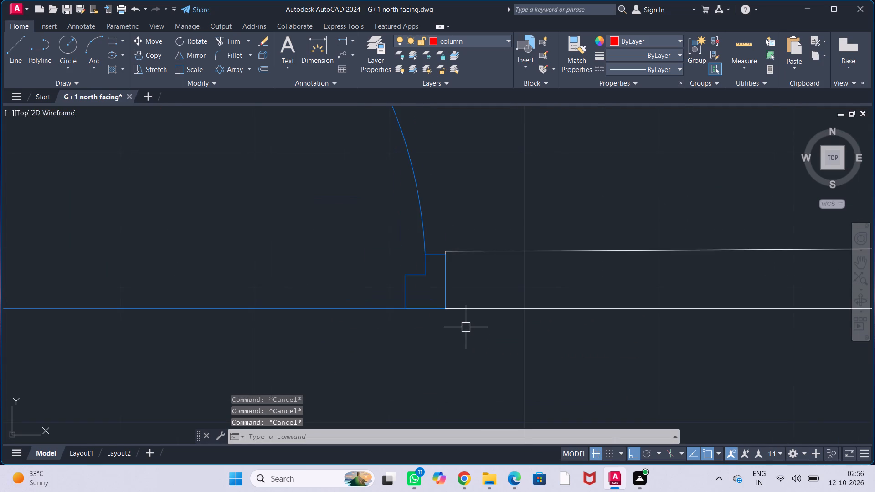
# Stretch the wall stub west of the door east to the door frame, moving its end line and extending its north face line.
pyautogui.scroll(-2, 461, 332)
pyautogui.moveTo(456, 334); pyautogui.dragTo(483, 331, button='middle')
pyautogui.scroll(1, 277, 340)
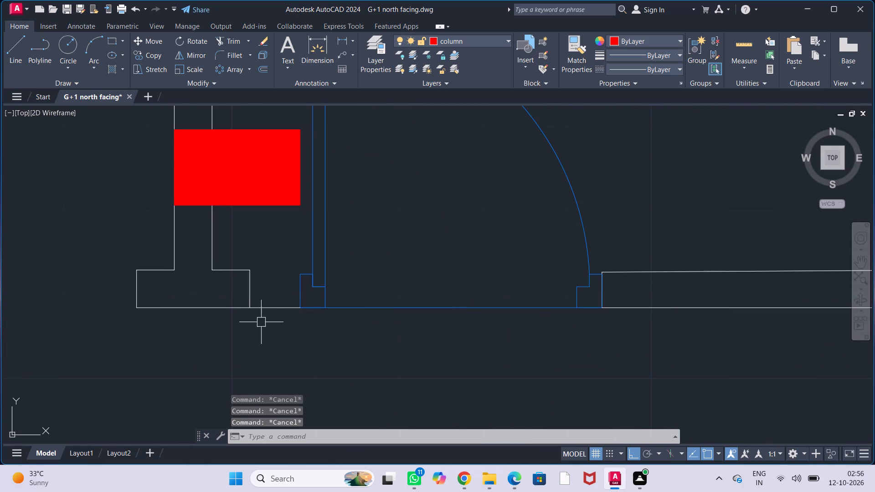
pyautogui.click(249, 296)
pyautogui.click(246, 291)
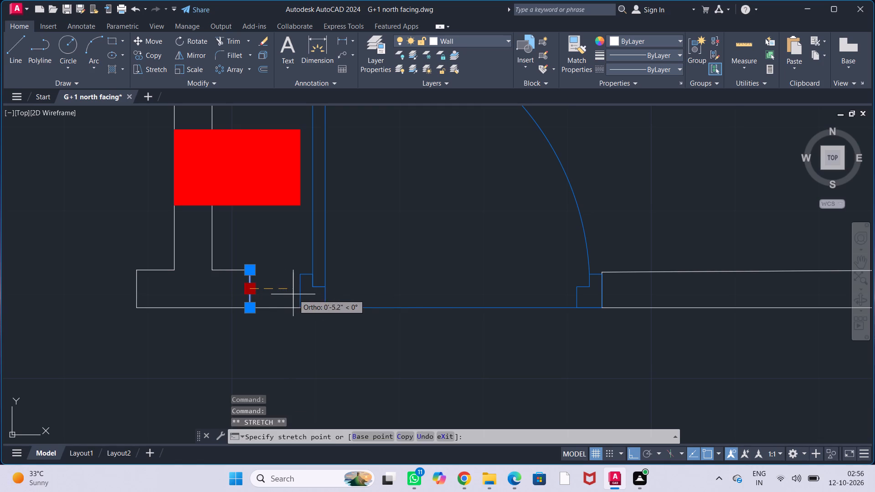
pyautogui.click(297, 293)
pyautogui.click(242, 271)
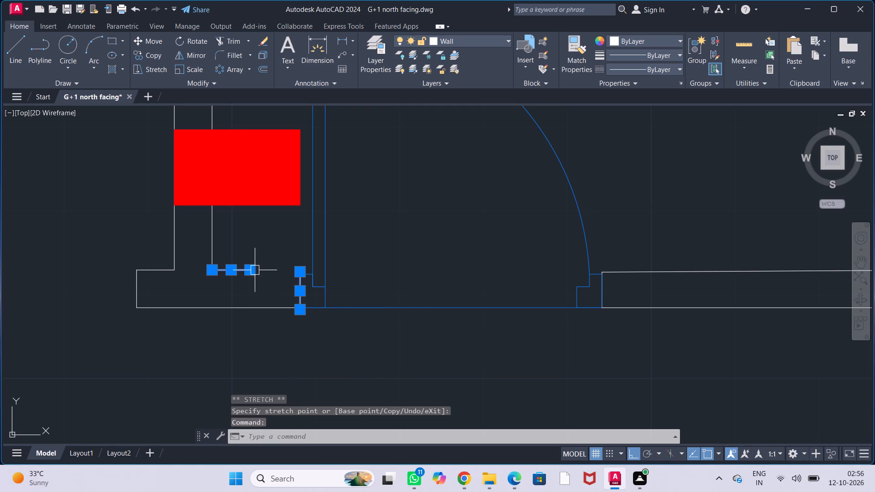
pyautogui.click(253, 269)
pyautogui.click(300, 274)
pyautogui.press('Escape')
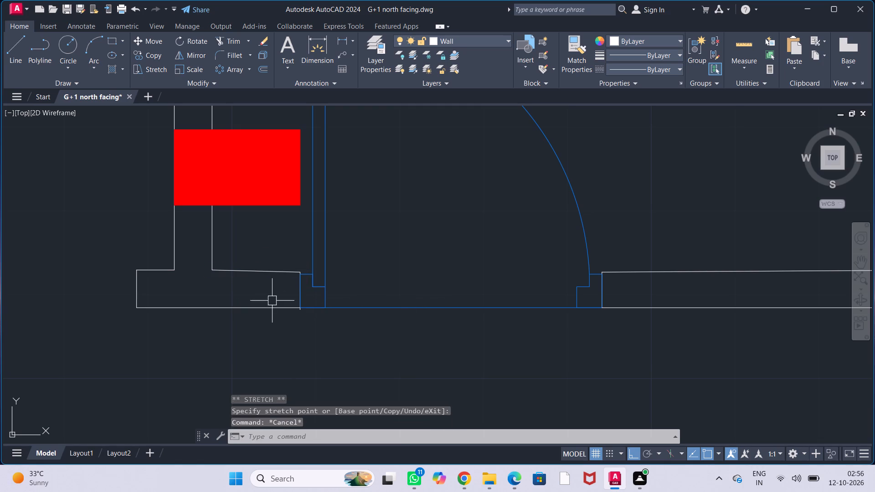
pyautogui.press('Escape')
pyautogui.press('Escape')
pyautogui.press('Escape')
pyautogui.press('Escape')
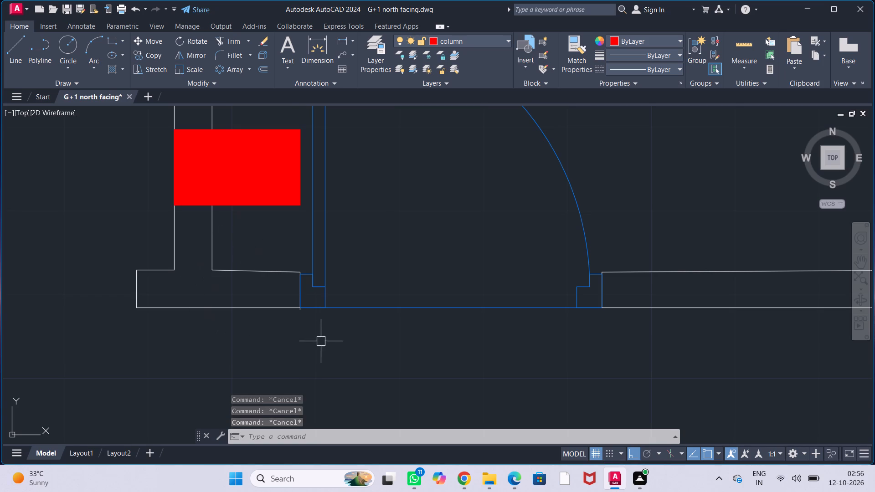
# Trim the stub's end line where it overhangs the wall's south face beside the west door frame.
pyautogui.scroll(2, 312, 328)
pyautogui.write('TR')
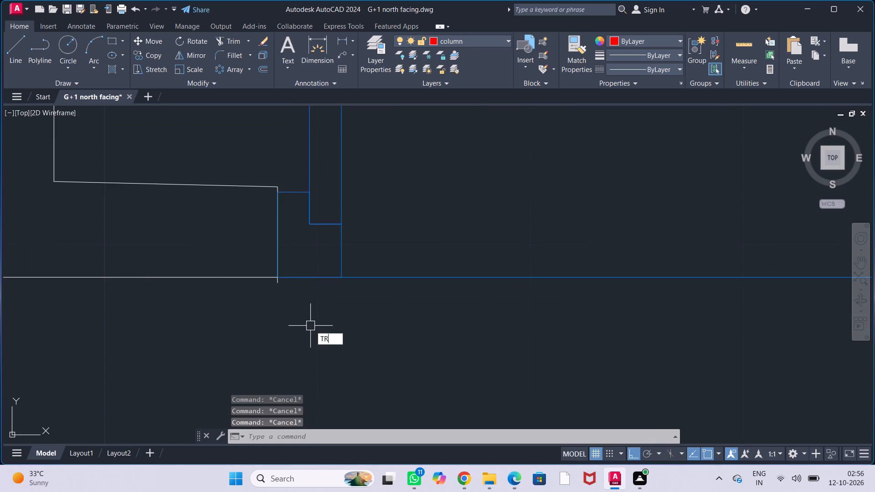
pyautogui.press('Return')
pyautogui.scroll(1, 299, 304)
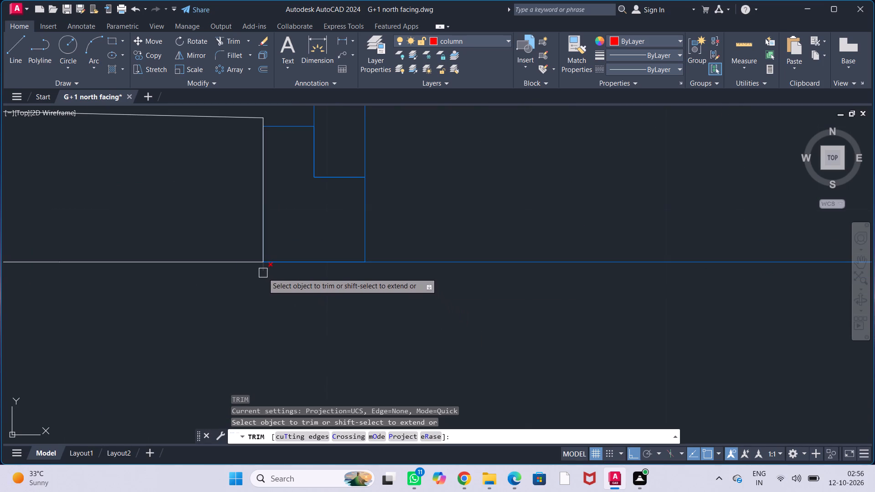
pyautogui.click(263, 272)
pyautogui.press('Escape')
pyautogui.press('Escape')
pyautogui.press('Escape')
pyautogui.press('Escape')
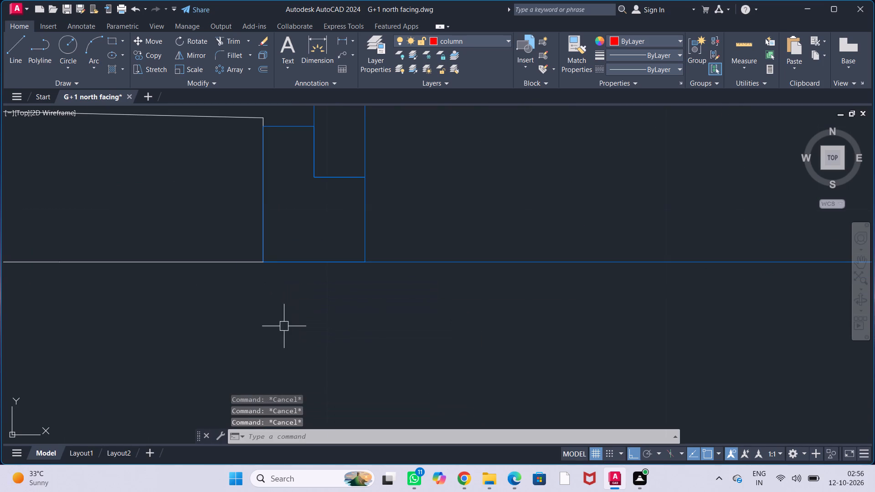
pyautogui.press('Escape')
# Move the column on the partition wall south, placing its southwest corner on the south face line of the wall stub.
pyautogui.scroll(-3, 284, 326)
pyautogui.moveTo(280, 342); pyautogui.dragTo(322, 345, button='middle')
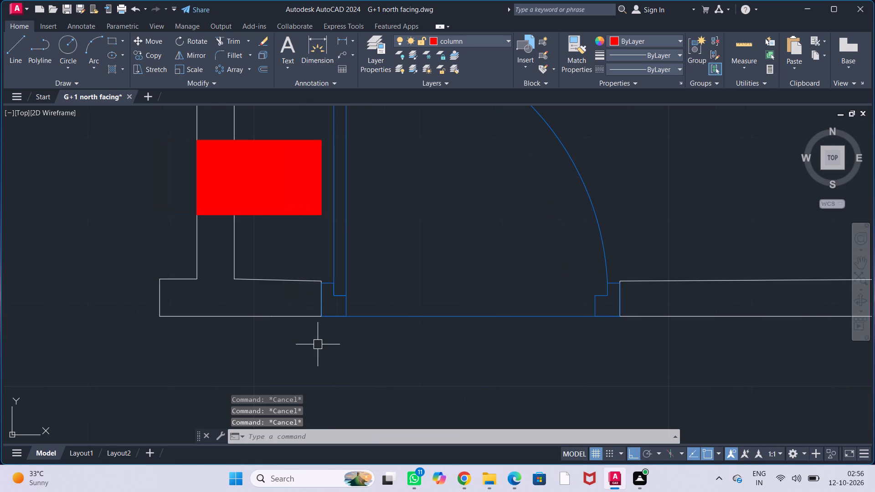
pyautogui.click(295, 218)
pyautogui.press('m')
pyautogui.press('Return')
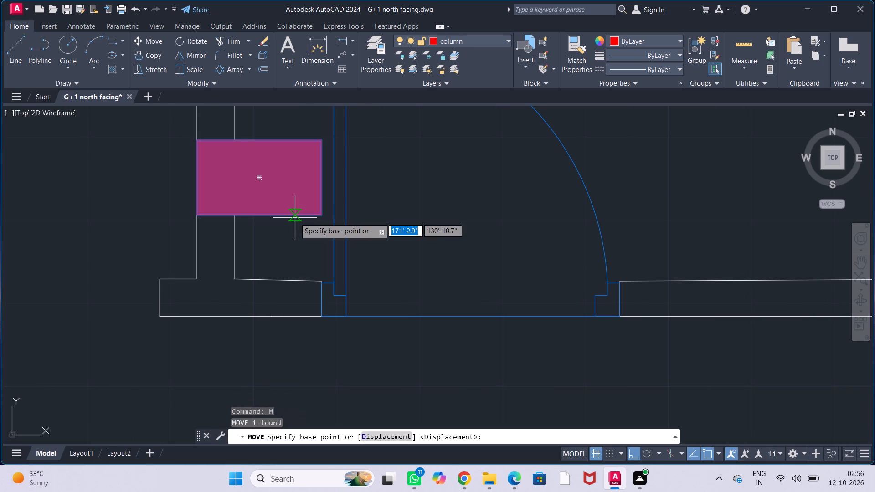
pyautogui.click(197, 217)
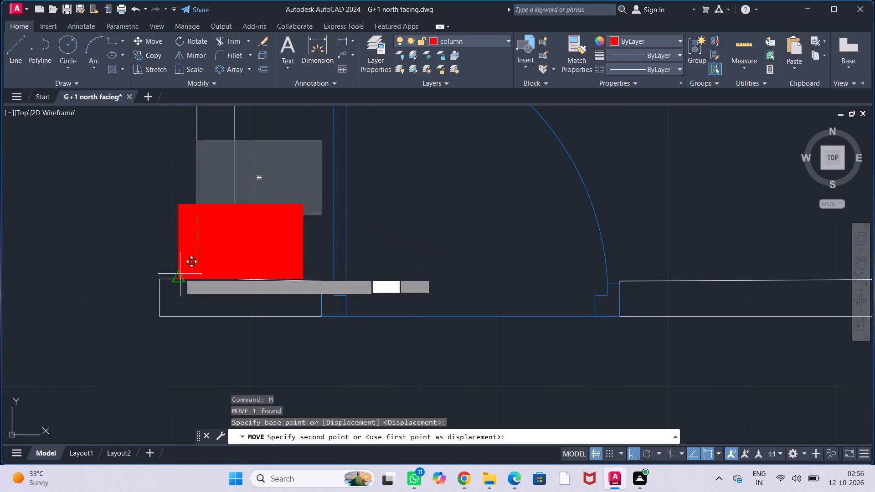
pyautogui.click(201, 314)
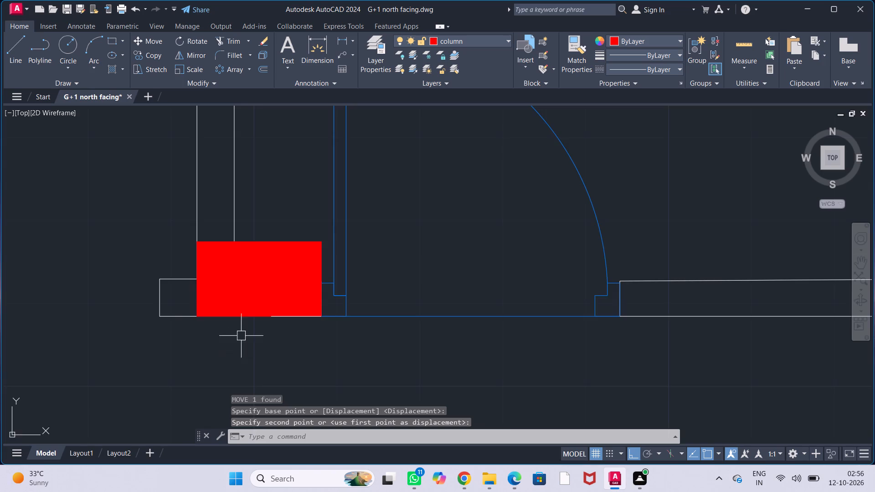
# Move the green window in the east outer wall 4.5" north, away from the column.
pyautogui.scroll(-2, 242, 334)
pyautogui.scroll(-1, 322, 350)
pyautogui.scroll(2, 281, 341)
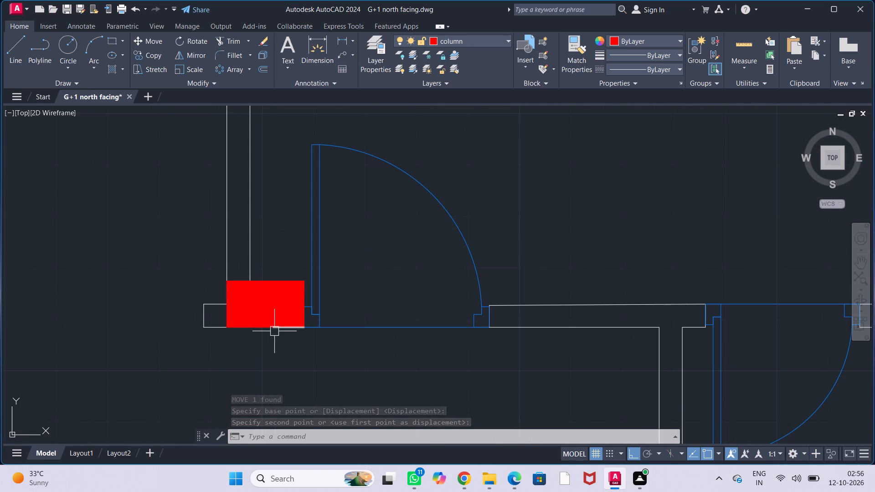
pyautogui.scroll(-1, 373, 360)
pyautogui.moveTo(394, 380); pyautogui.dragTo(396, 328, button='middle')
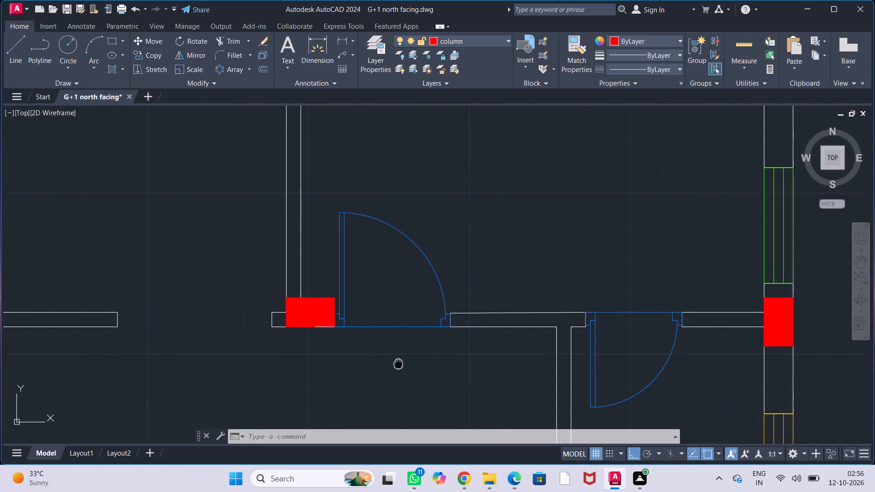
pyautogui.moveTo(396, 328); pyautogui.dragTo(396, 313, button='middle')
pyautogui.scroll(-1, 397, 313)
pyautogui.moveTo(415, 331); pyautogui.dragTo(423, 286, button='middle')
pyautogui.moveTo(606, 298); pyautogui.dragTo(543, 346, button='middle')
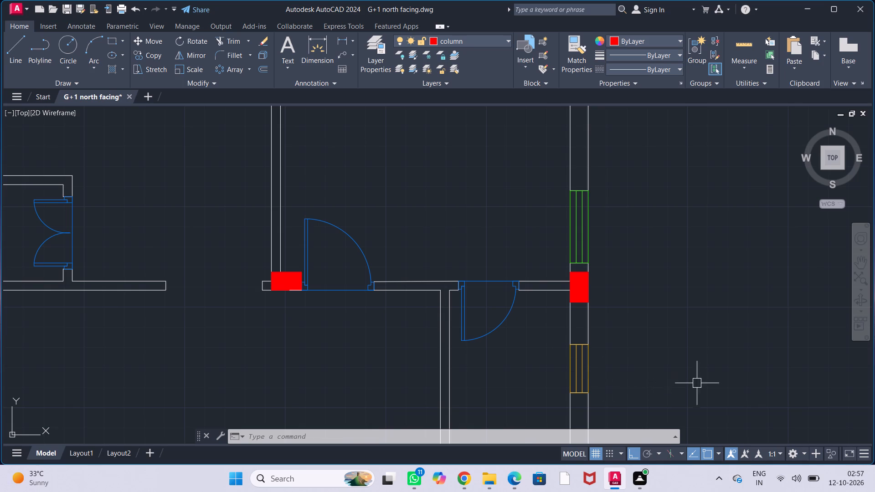
pyautogui.scroll(1, 588, 282)
pyautogui.click(579, 243)
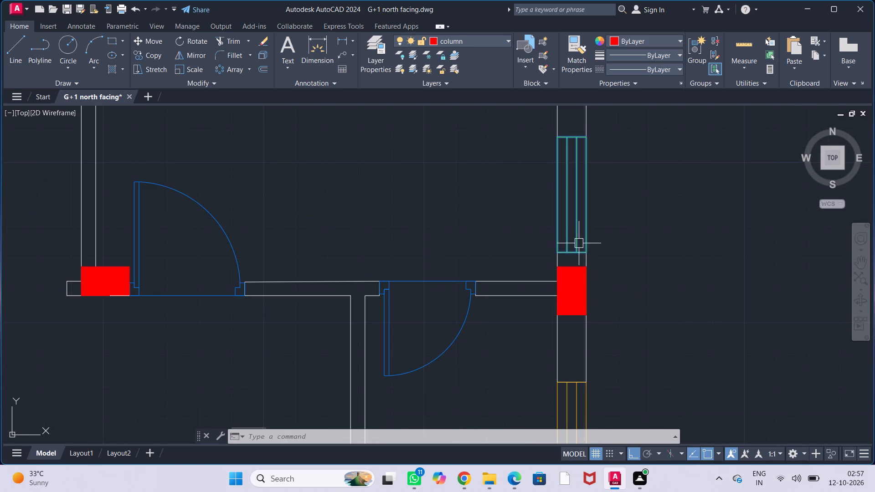
pyautogui.press('m')
pyautogui.press('Return')
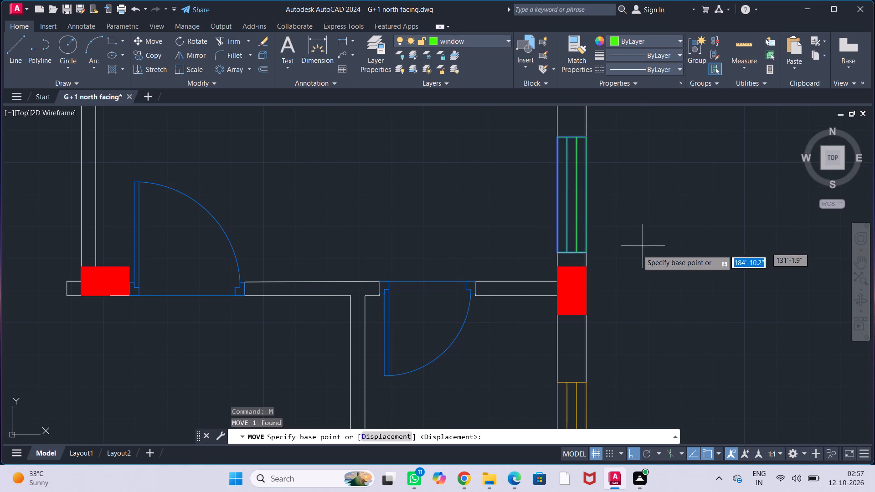
pyautogui.click(587, 253)
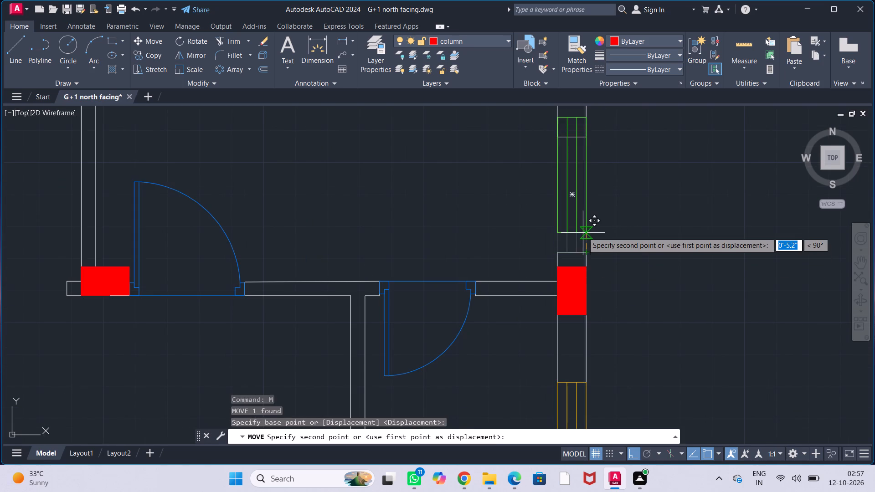
pyautogui.moveTo(583, 230); pyautogui.dragTo(584, 266, button='middle')
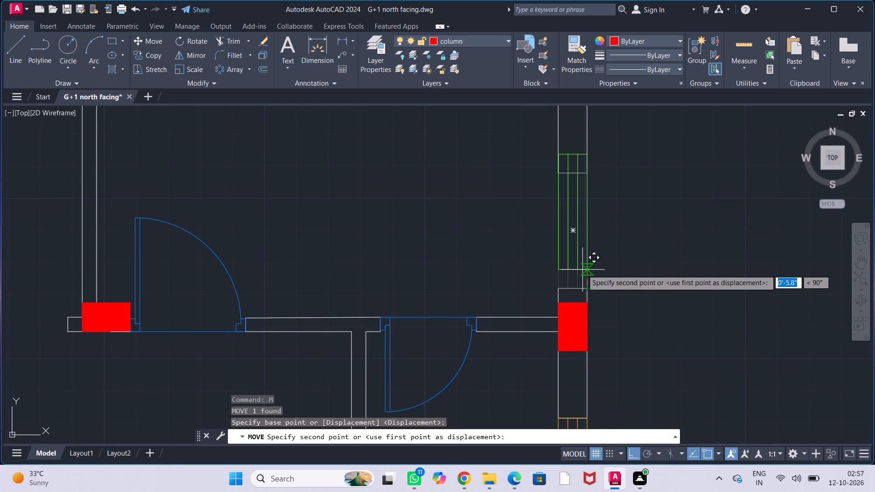
pyautogui.write('4.5')
pyautogui.hotkey('shift', '"')
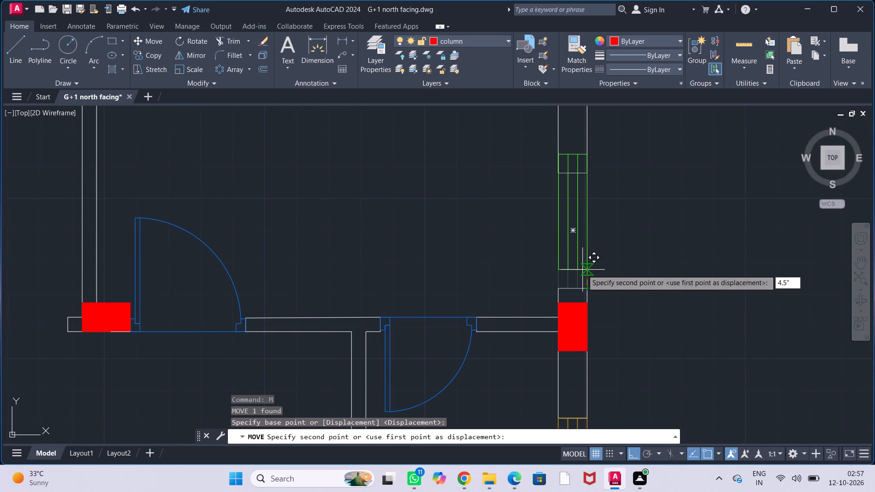
pyautogui.press('Return')
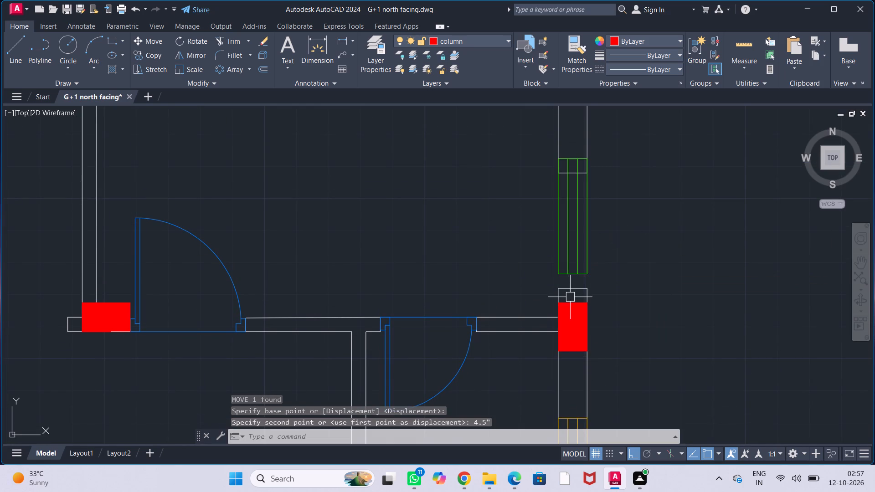
# Stretch the wall end line and both wall face lines north of the east column up to the window's south end.
pyautogui.scroll(2, 571, 296)
pyautogui.click(568, 278)
pyautogui.click(568, 278)
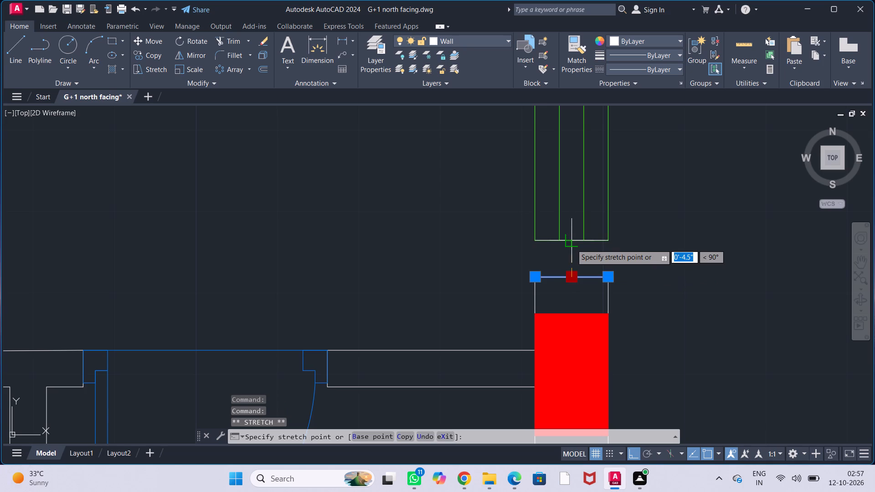
pyautogui.click(571, 244)
pyautogui.click(533, 307)
pyautogui.click(534, 279)
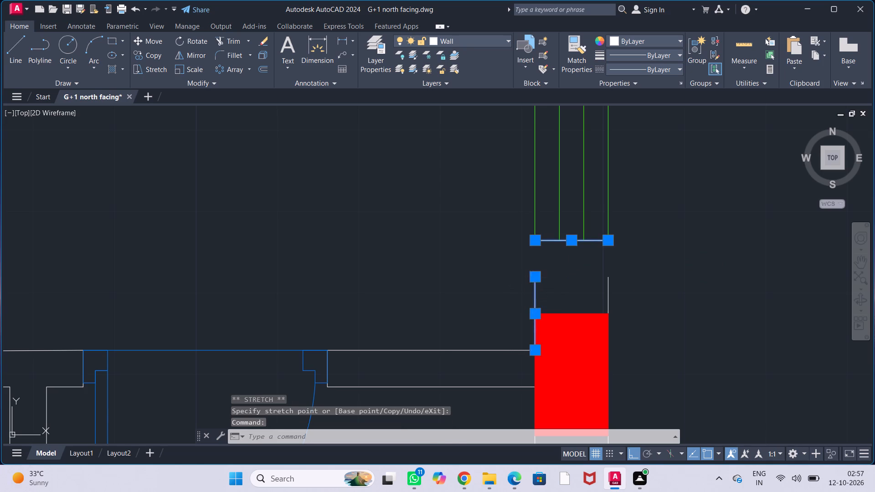
pyautogui.click(535, 242)
pyautogui.click(608, 296)
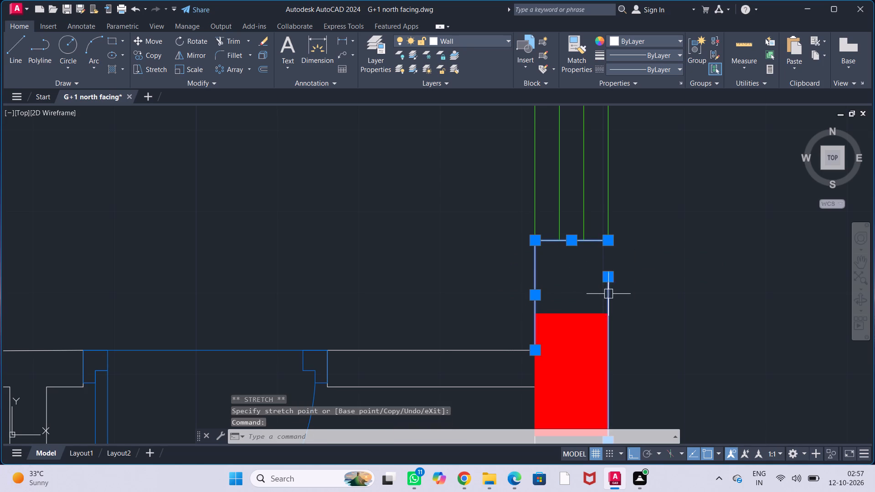
pyautogui.click(608, 280)
pyautogui.click(609, 239)
pyautogui.press('Escape')
pyautogui.press('Escape')
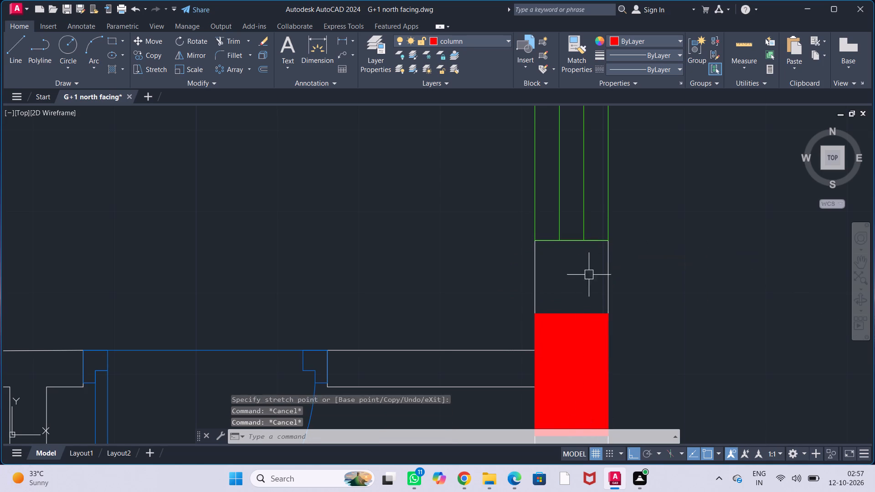
pyautogui.press('Escape')
pyautogui.press('Escape')
# Move the east wall column north so its southwest corner meets the south face of the adjoining horizontal wall.
pyautogui.click(570, 311)
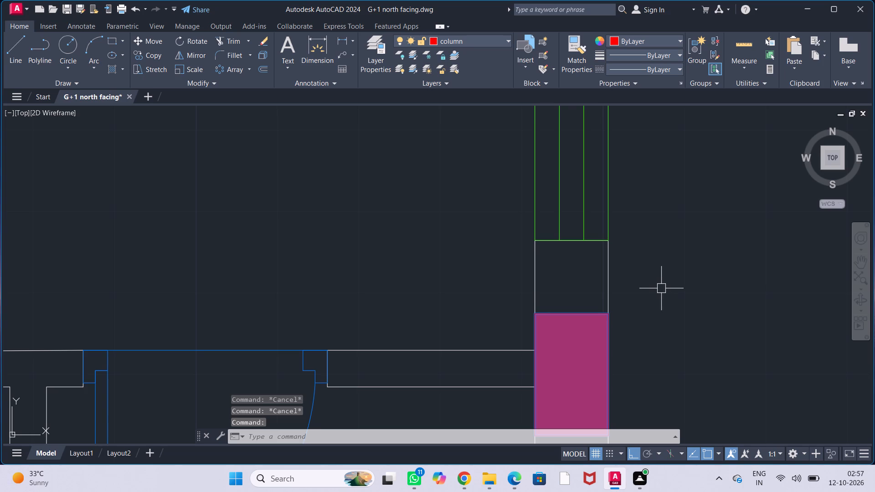
pyautogui.press('m')
pyautogui.press('Return')
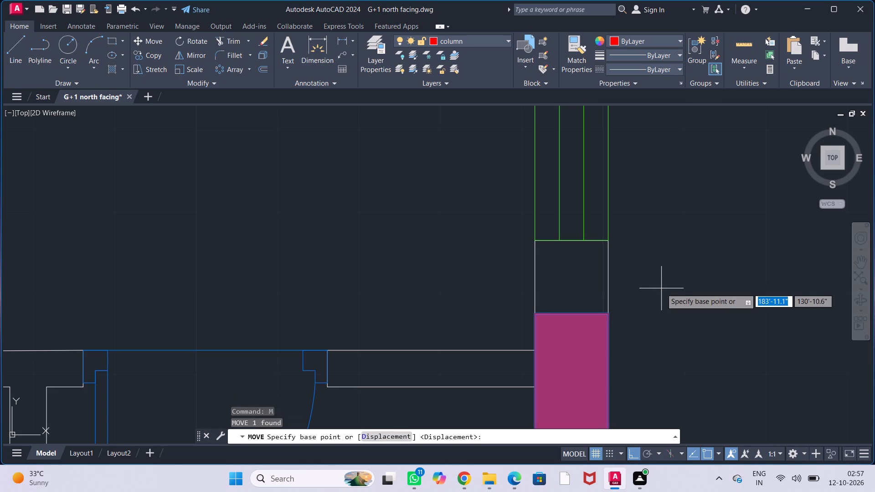
pyautogui.moveTo(648, 333); pyautogui.dragTo(653, 231, button='middle')
pyautogui.click(539, 334)
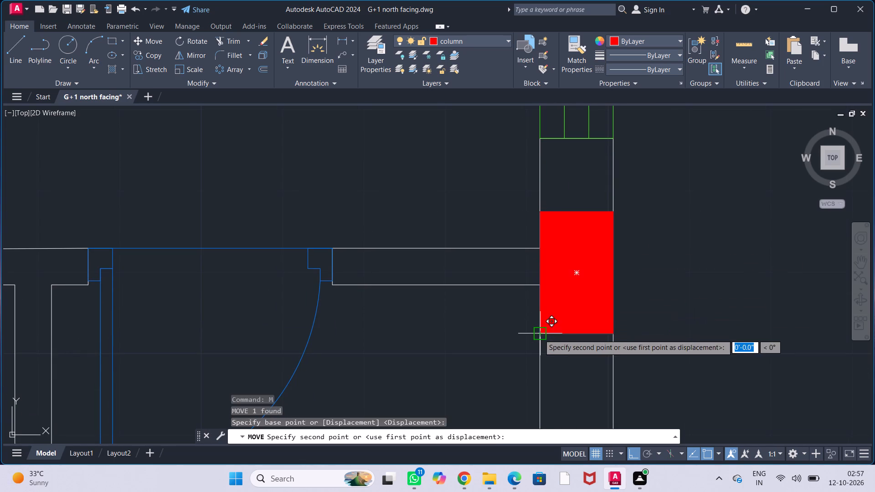
pyautogui.click(538, 287)
pyautogui.press('Escape')
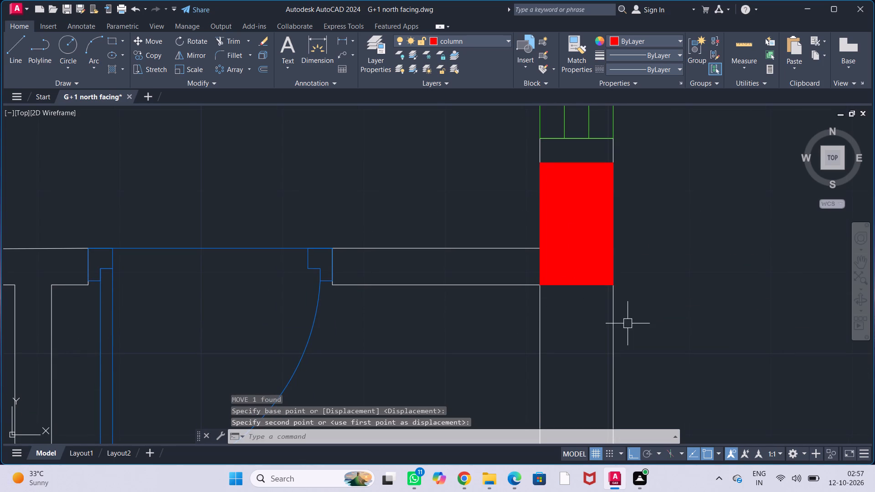
pyautogui.press('Escape')
pyautogui.press('Escape')
pyautogui.press('Escape')
# Stretch the wall end line and both wall face lines north of the green east window down-plan boundary 4.5" north to the window's north end.
pyautogui.scroll(-2, 658, 317)
pyautogui.moveTo(727, 294); pyautogui.dragTo(643, 357, button='middle')
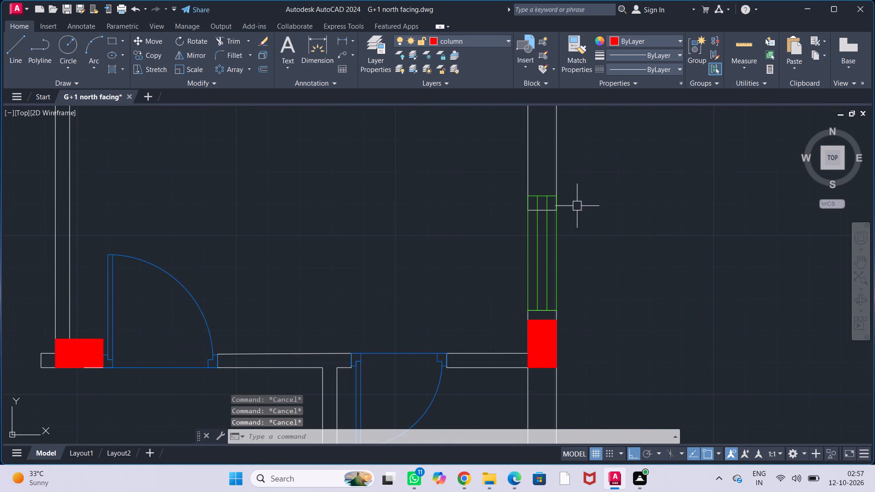
pyautogui.moveTo(575, 208); pyautogui.dragTo(572, 285, button='middle')
pyautogui.scroll(2, 542, 273)
pyautogui.click(534, 313)
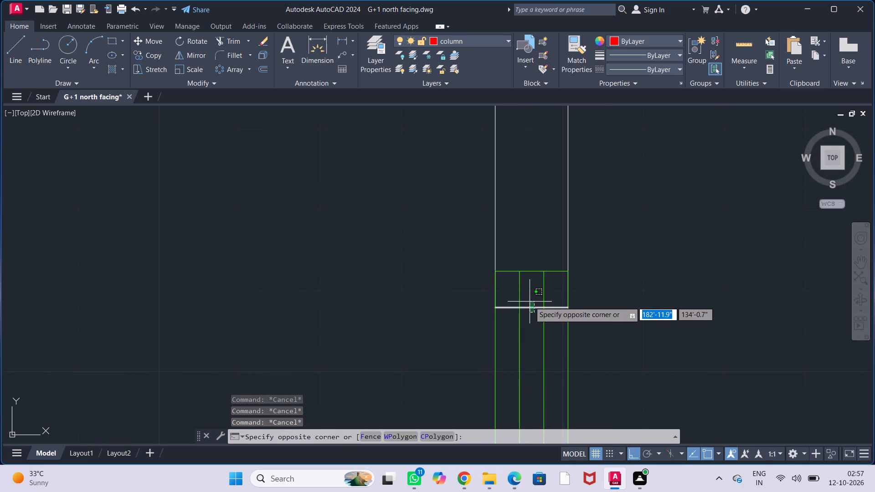
pyautogui.click(530, 302)
pyautogui.click(535, 309)
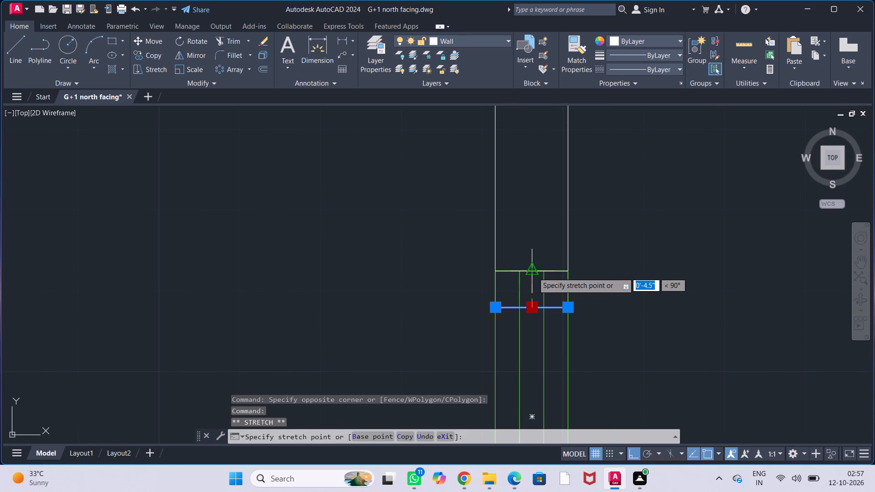
pyautogui.click(533, 272)
pyautogui.press('Escape')
pyautogui.press('Escape')
pyautogui.click(497, 256)
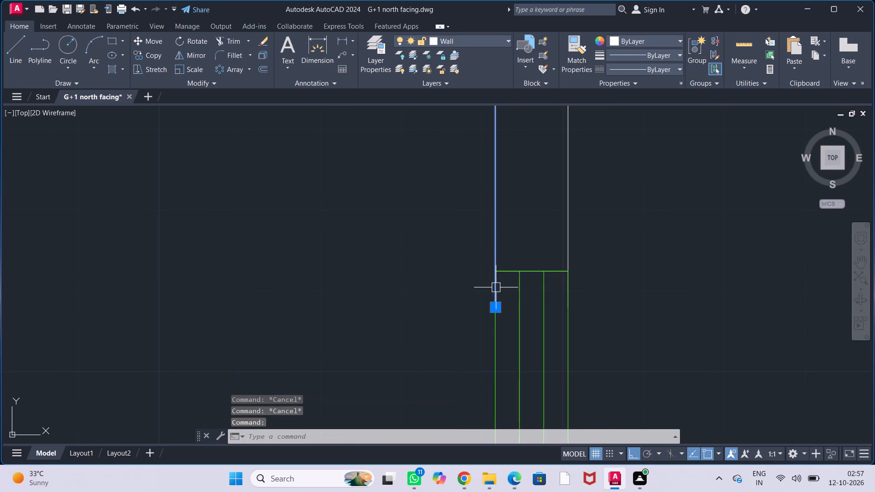
pyautogui.click(498, 309)
pyautogui.click(498, 272)
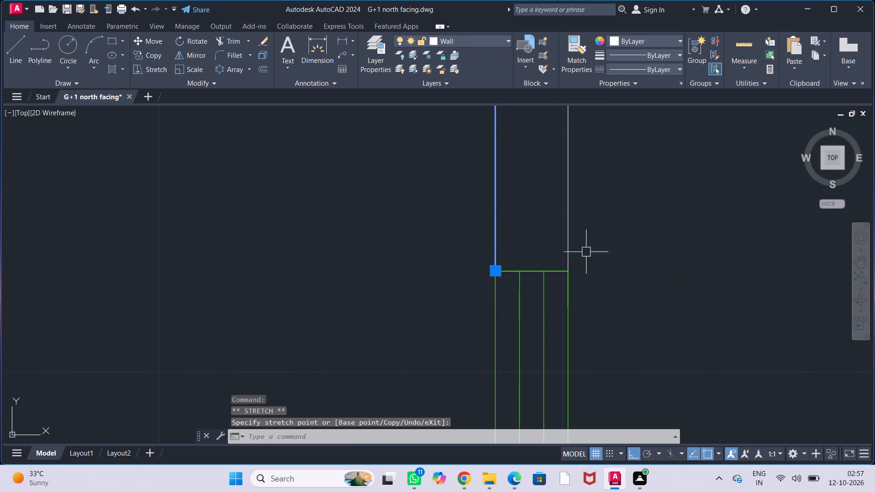
pyautogui.click(570, 246)
pyautogui.click(569, 309)
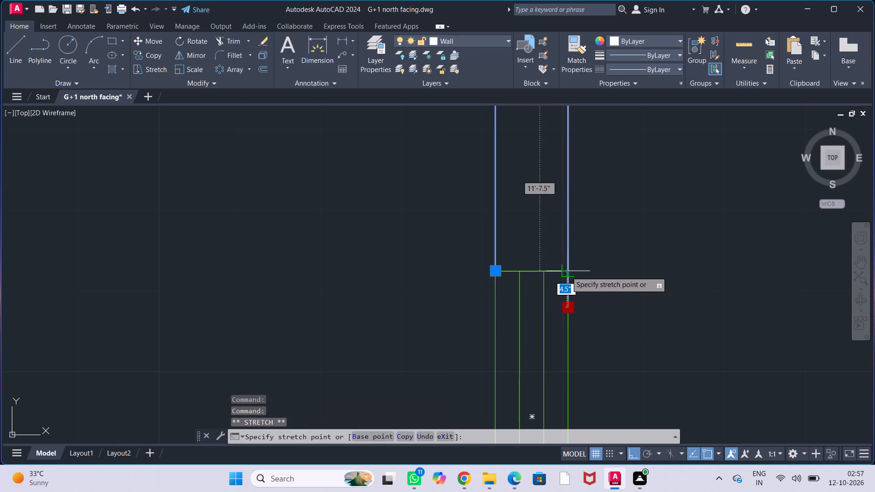
pyautogui.click(566, 272)
pyautogui.press('Escape')
pyautogui.press('Escape')
pyautogui.press('Escape')
pyautogui.press('Escape')
pyautogui.press('Escape')
# Examine the column, door and window layout across the middle and southern rooms of the plan.
pyautogui.scroll(-3, 600, 286)
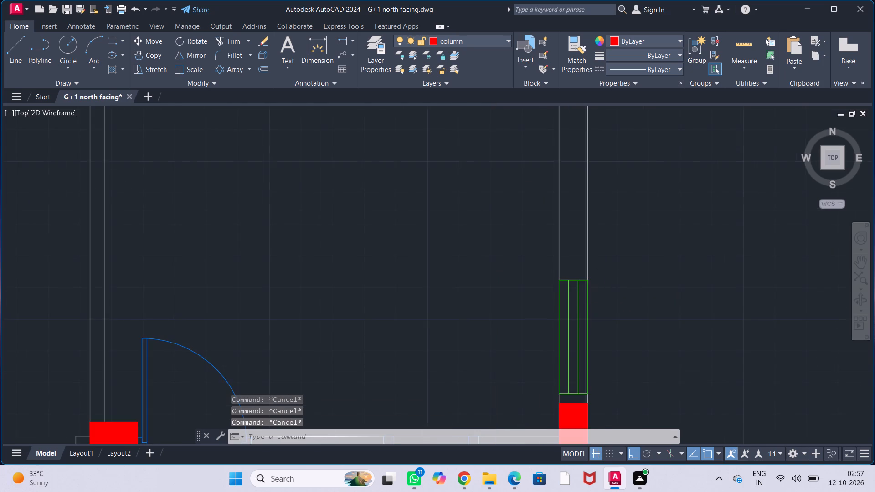
pyautogui.scroll(-1, 622, 287)
pyautogui.moveTo(650, 308); pyautogui.dragTo(608, 269, button='middle')
pyautogui.moveTo(603, 330); pyautogui.dragTo(603, 299, button='middle')
pyautogui.scroll(2, 375, 277)
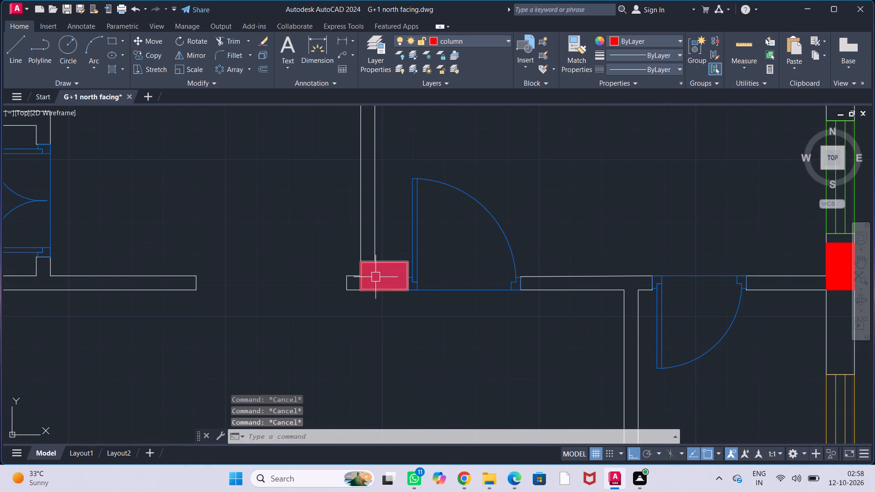
pyautogui.scroll(-2, 407, 320)
pyautogui.moveTo(434, 350); pyautogui.dragTo(473, 284, button='middle')
pyautogui.moveTo(492, 302); pyautogui.dragTo(516, 244, button='middle')
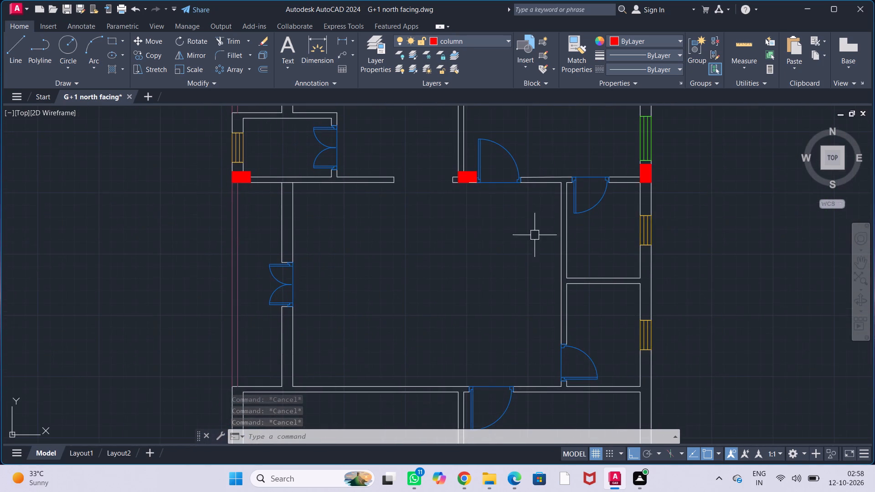
pyautogui.moveTo(498, 293); pyautogui.dragTo(503, 249, button='middle')
pyautogui.moveTo(462, 281); pyautogui.dragTo(458, 242, button='middle')
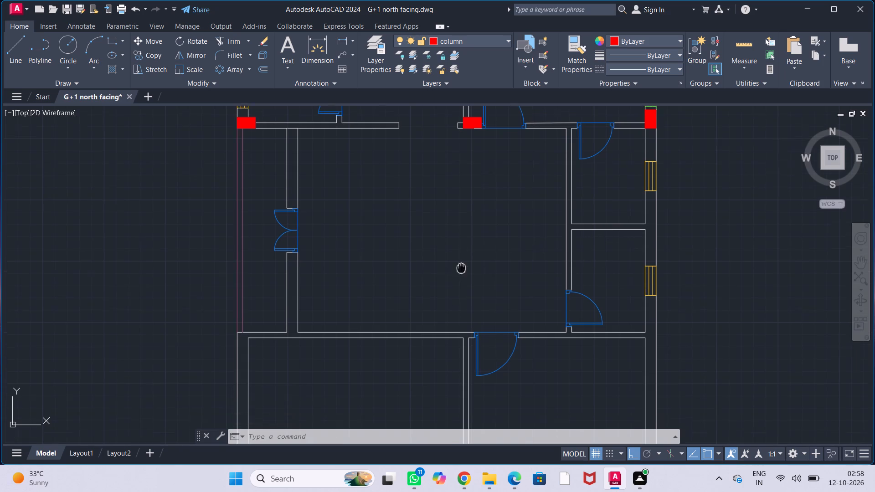
pyautogui.moveTo(458, 242); pyautogui.dragTo(458, 232, button='middle')
pyautogui.scroll(-2, 447, 243)
pyautogui.moveTo(459, 239); pyautogui.dragTo(459, 228, button='middle')
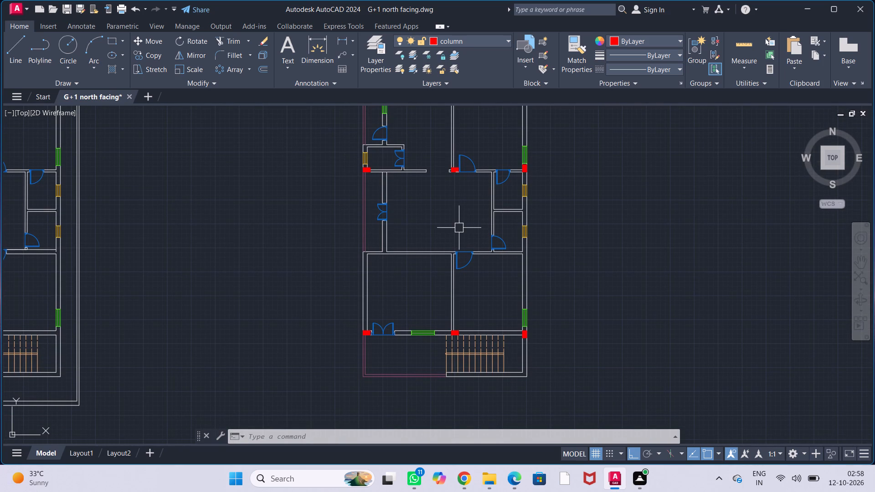
pyautogui.scroll(-1, 402, 294)
pyautogui.moveTo(408, 292); pyautogui.dragTo(401, 304, button='middle')
pyautogui.scroll(1, 376, 299)
pyautogui.moveTo(412, 303); pyautogui.dragTo(396, 295, button='middle')
pyautogui.scroll(1, 390, 294)
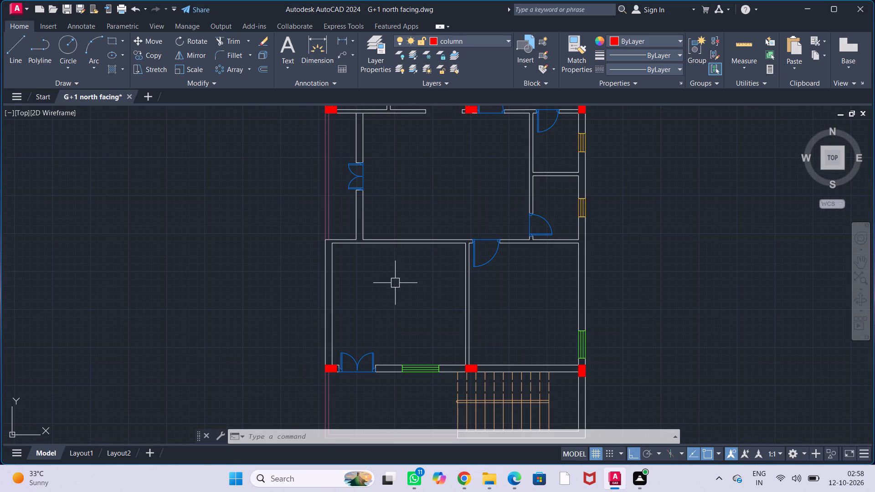
pyautogui.moveTo(395, 283); pyautogui.dragTo(388, 262, button='middle')
pyautogui.moveTo(387, 266); pyautogui.dragTo(385, 332, button='middle')
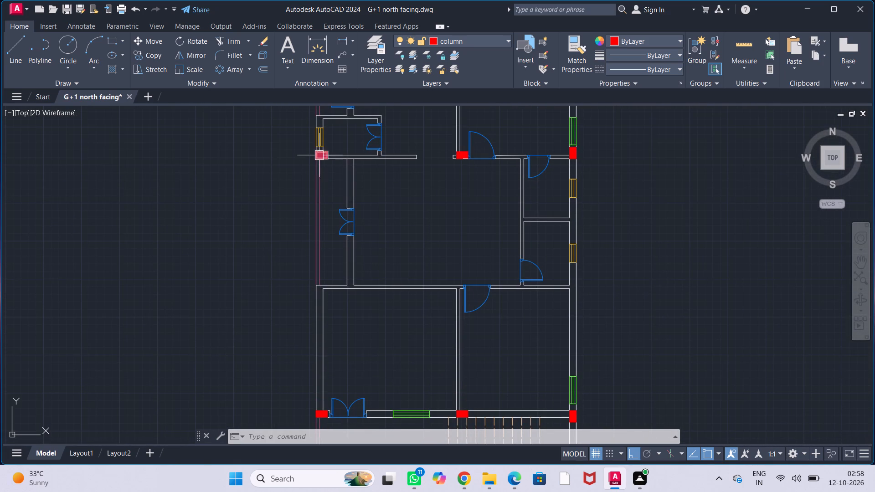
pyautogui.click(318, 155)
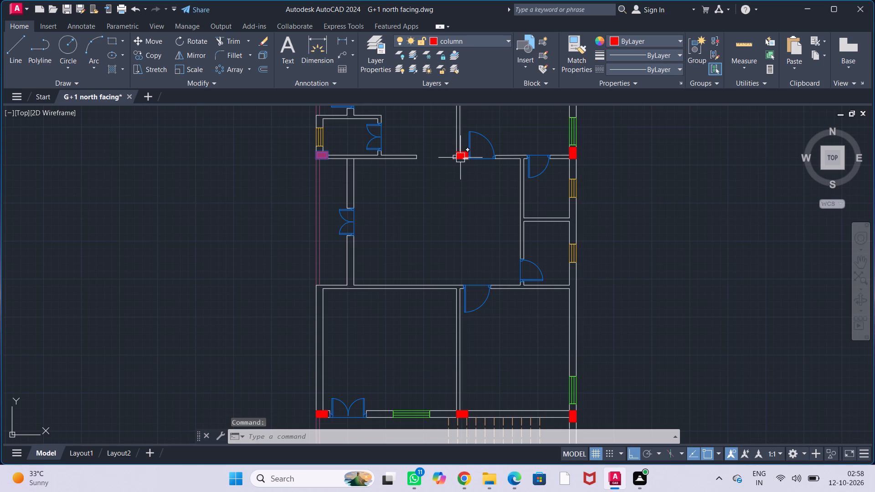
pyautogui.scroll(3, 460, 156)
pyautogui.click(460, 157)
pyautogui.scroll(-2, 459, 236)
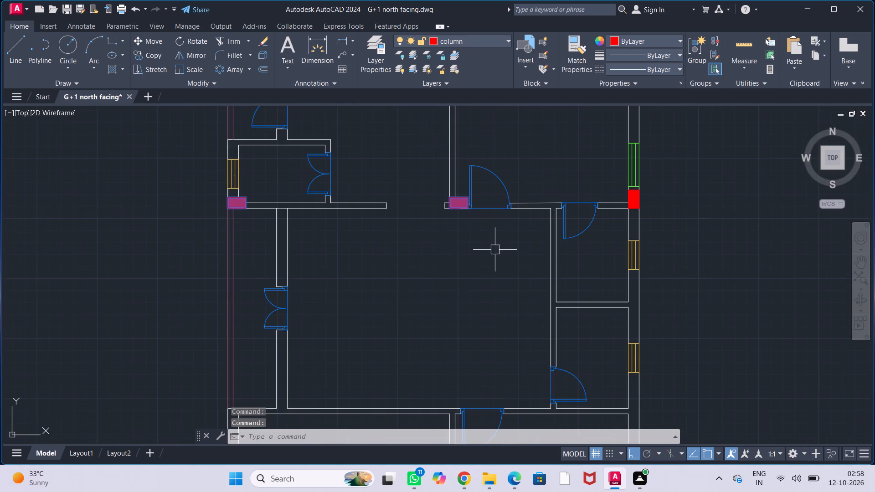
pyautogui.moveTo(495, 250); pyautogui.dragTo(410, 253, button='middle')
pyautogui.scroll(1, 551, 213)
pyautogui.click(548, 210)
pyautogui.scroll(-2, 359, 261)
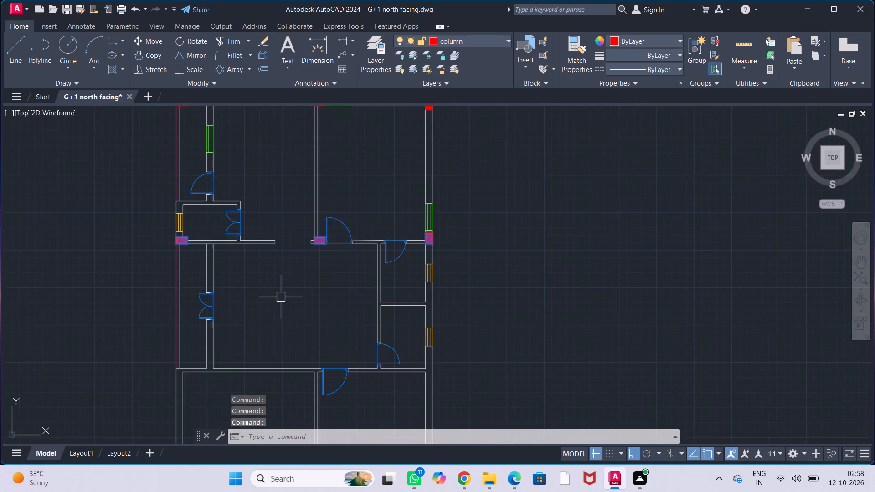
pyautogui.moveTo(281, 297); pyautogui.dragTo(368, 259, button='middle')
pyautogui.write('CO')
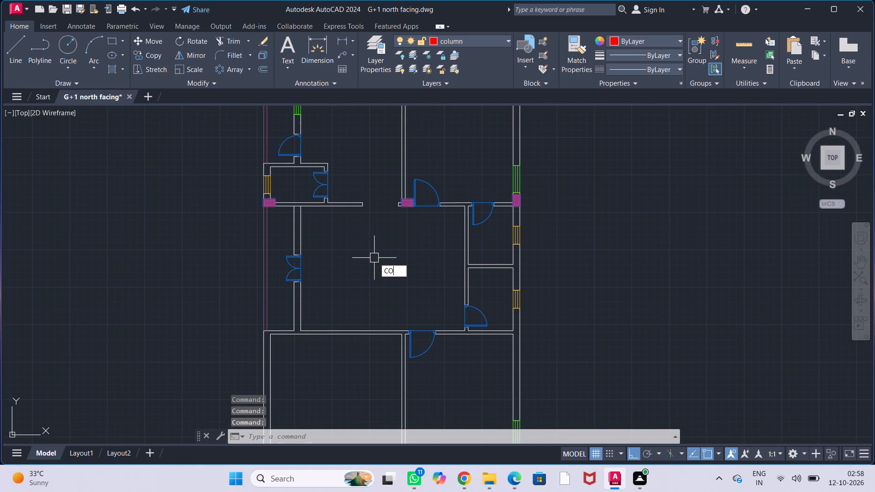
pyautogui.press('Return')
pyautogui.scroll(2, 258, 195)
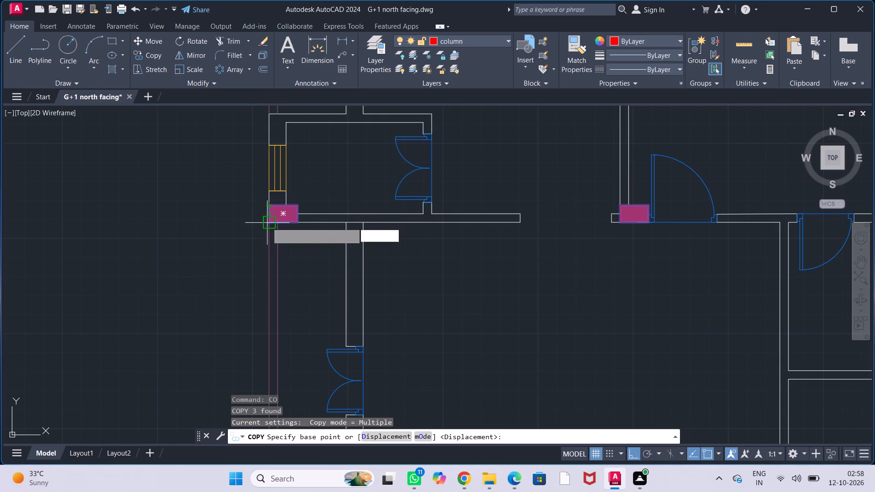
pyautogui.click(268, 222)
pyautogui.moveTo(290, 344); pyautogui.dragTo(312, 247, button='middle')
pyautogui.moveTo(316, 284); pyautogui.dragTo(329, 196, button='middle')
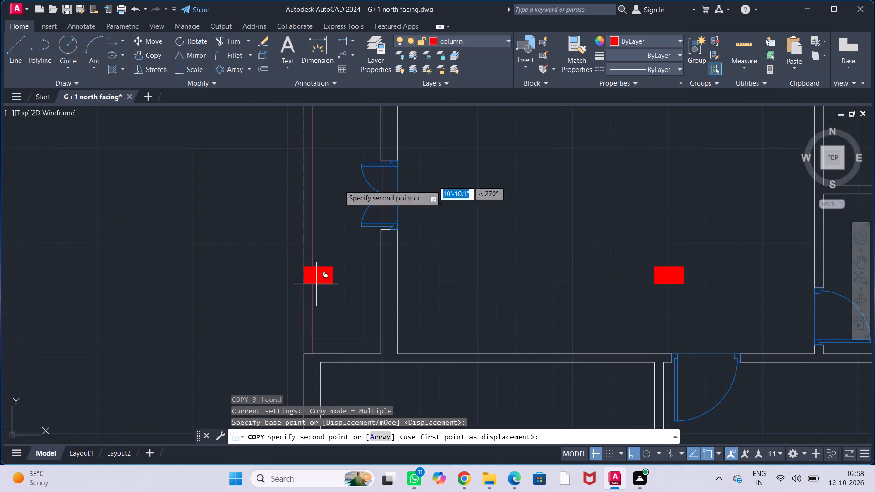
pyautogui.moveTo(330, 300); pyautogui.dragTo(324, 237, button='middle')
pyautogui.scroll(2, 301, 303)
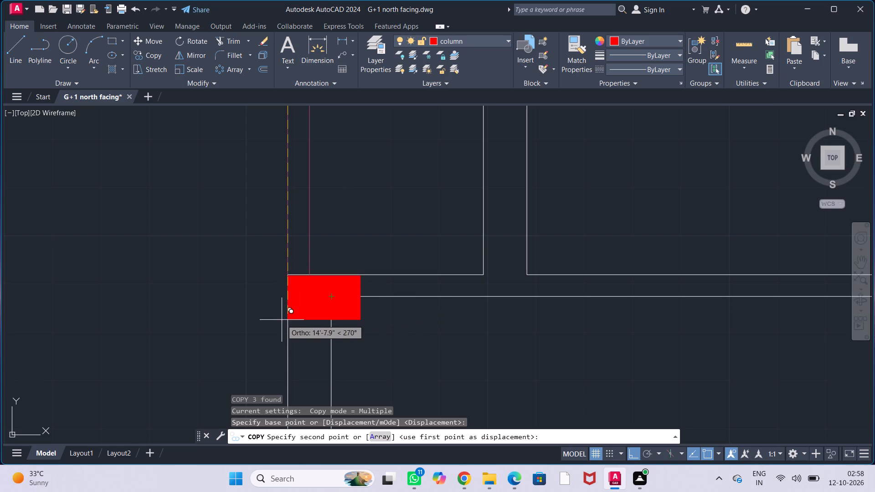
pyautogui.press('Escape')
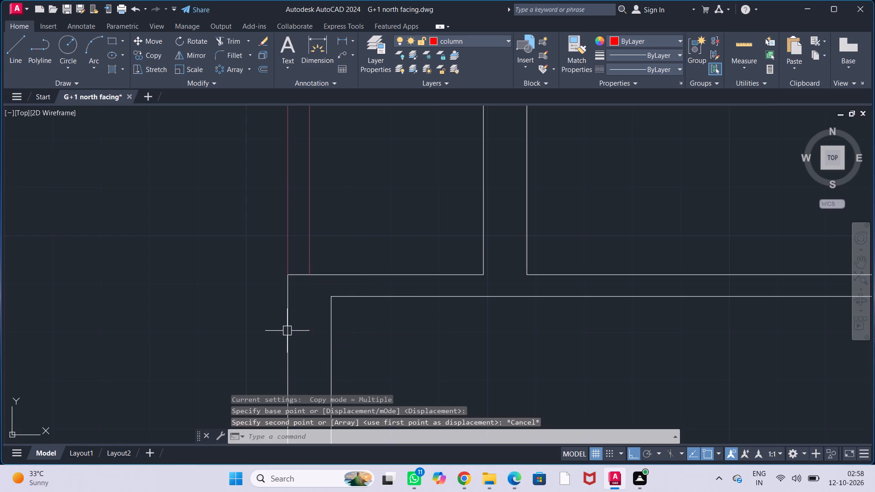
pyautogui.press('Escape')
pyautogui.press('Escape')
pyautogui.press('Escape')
# Copy the row's west, middle and east columns south by the west column's northwest corner to the outer corner of the next horizontal wall.
pyautogui.scroll(-1, 285, 319)
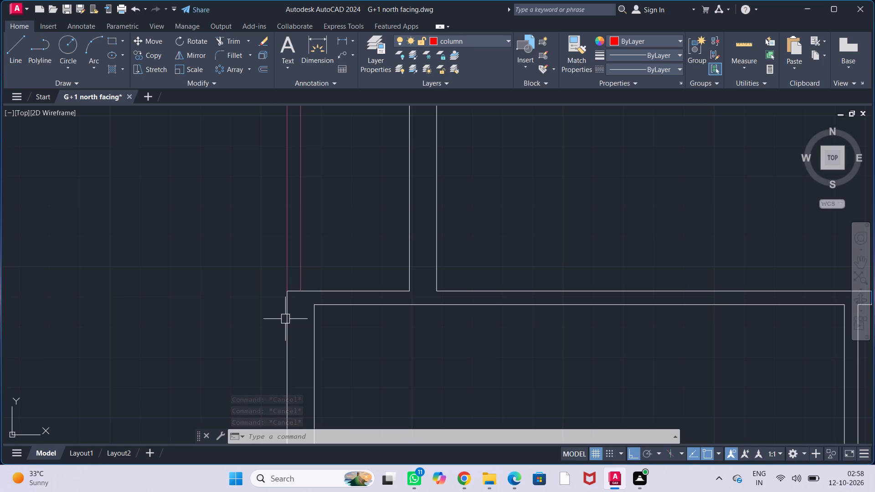
pyautogui.scroll(-2, 345, 316)
pyautogui.moveTo(345, 284); pyautogui.dragTo(345, 296, button='middle')
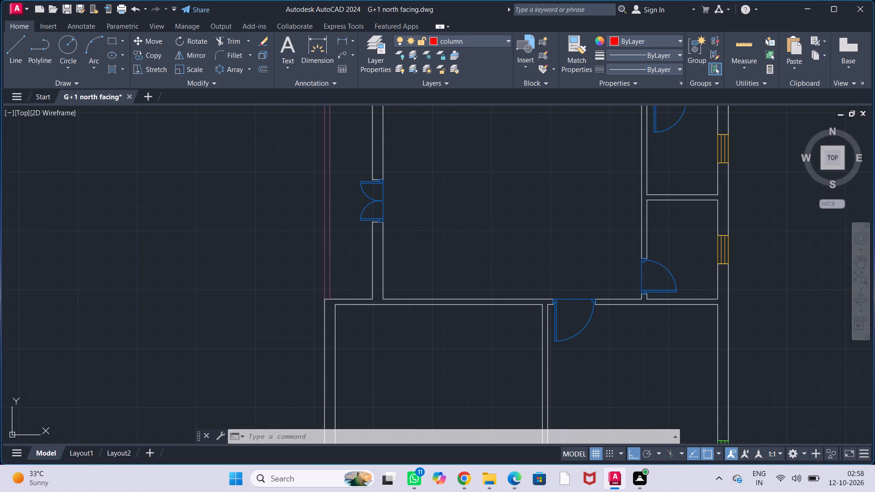
pyautogui.moveTo(345, 296); pyautogui.dragTo(329, 349, button='middle')
pyautogui.click(318, 163)
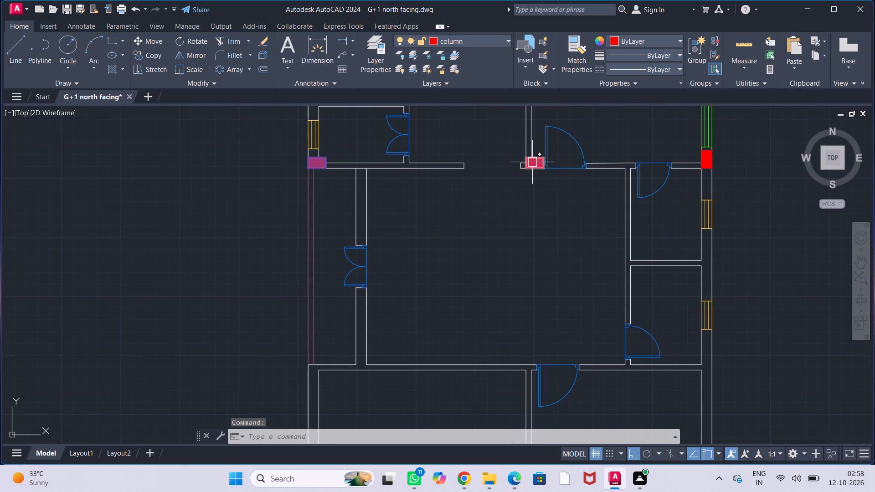
pyautogui.click(533, 162)
pyautogui.click(704, 164)
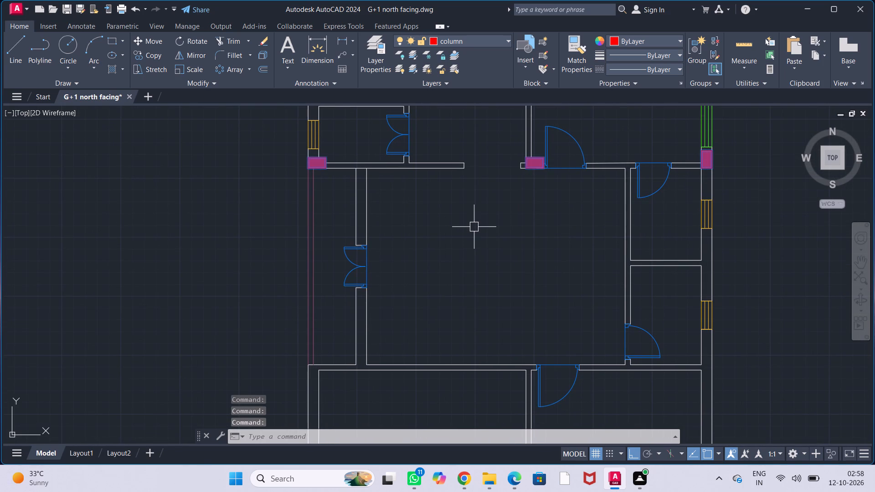
pyautogui.write('CO')
pyautogui.press('Return')
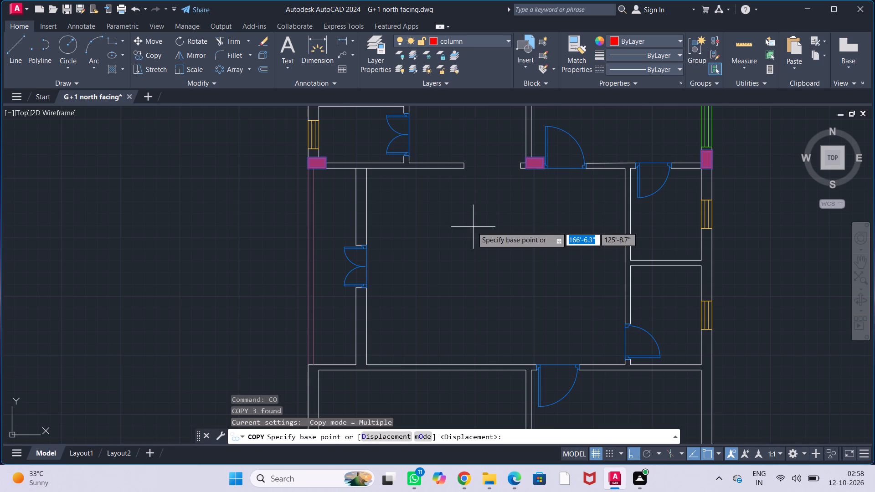
pyautogui.scroll(2, 305, 177)
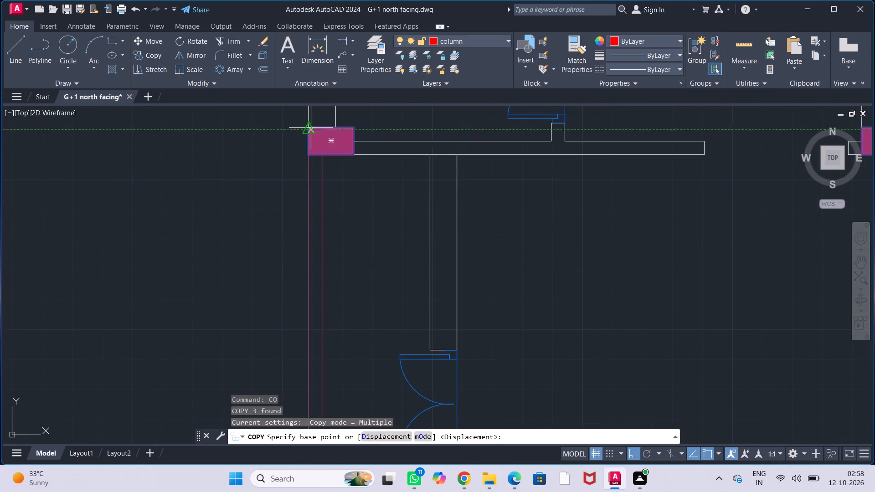
pyautogui.click(311, 128)
pyautogui.scroll(-2, 314, 246)
pyautogui.moveTo(328, 290); pyautogui.dragTo(327, 192, button='middle')
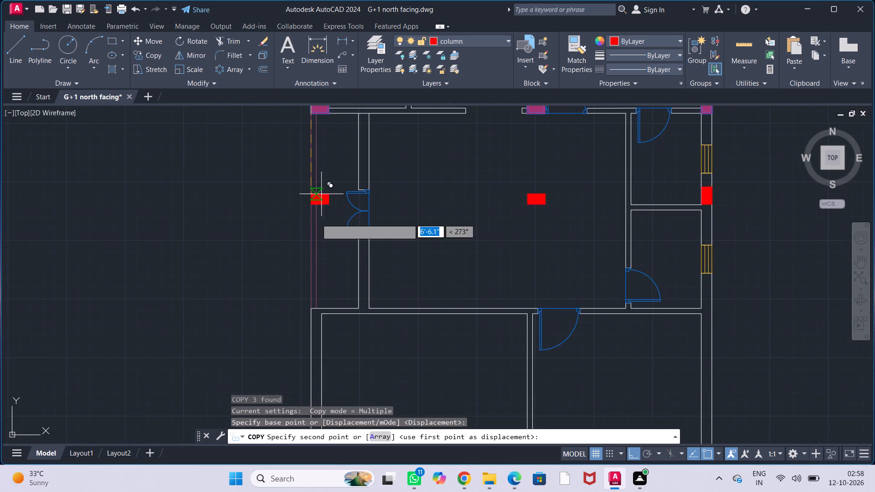
pyautogui.scroll(2, 304, 316)
pyautogui.click(319, 297)
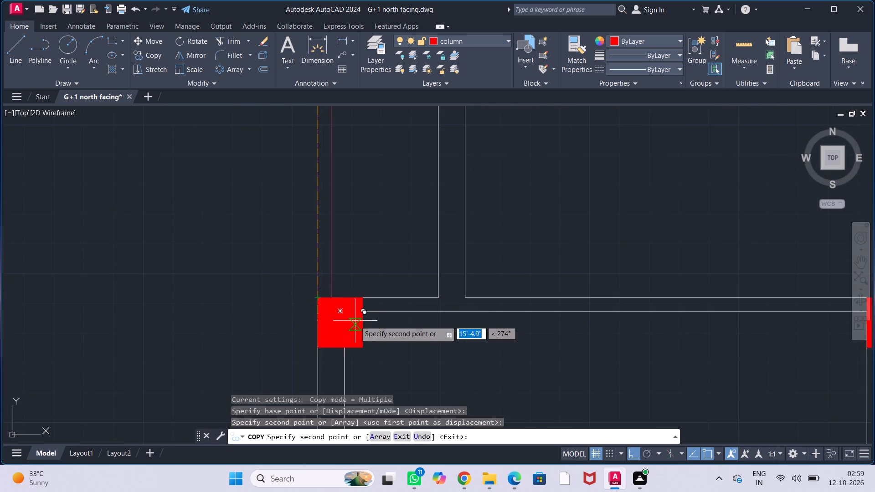
pyautogui.press('Escape')
pyautogui.press('Escape')
pyautogui.press('Escape')
pyautogui.press('Escape')
pyautogui.press('Escape')
# Move the copied middle column about 2'-1.4" straight north, off the wall junction and clear of the door.
pyautogui.scroll(-2, 371, 309)
pyautogui.moveTo(421, 333); pyautogui.dragTo(381, 292, button='middle')
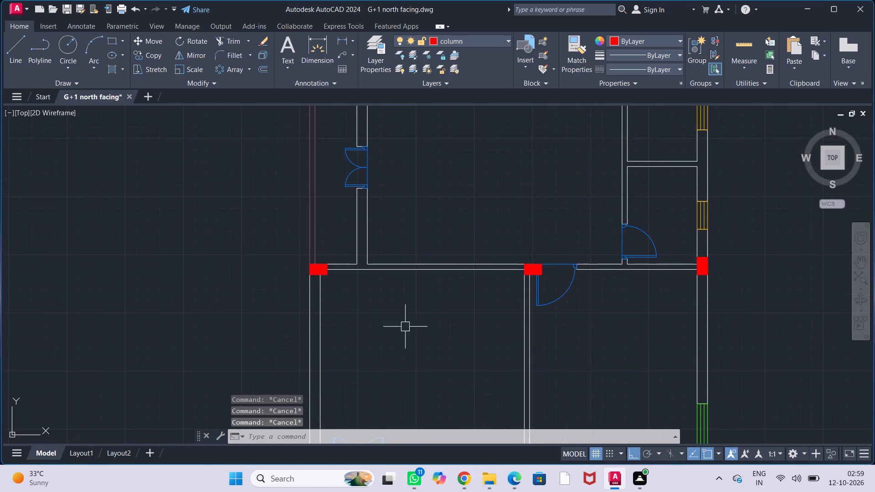
pyautogui.moveTo(398, 318); pyautogui.dragTo(348, 295, button='middle')
pyautogui.scroll(1, 508, 261)
pyautogui.moveTo(509, 259); pyautogui.dragTo(469, 390, button='middle')
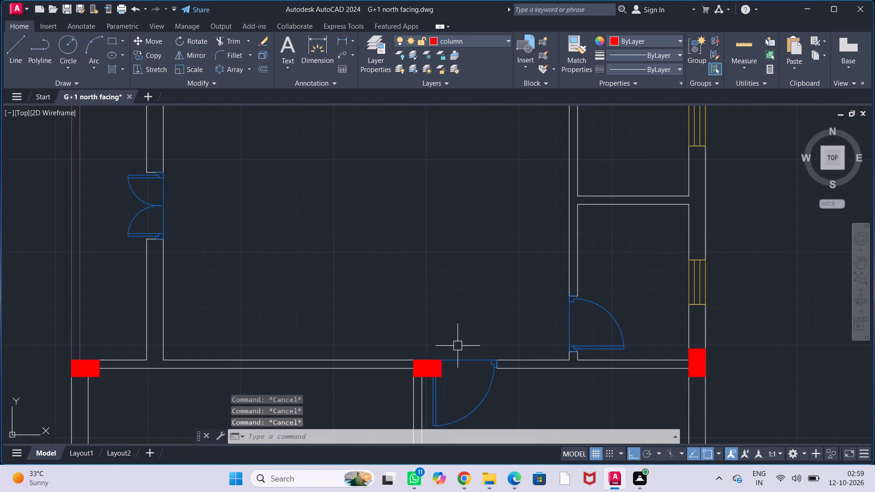
pyautogui.scroll(-1, 458, 346)
pyautogui.moveTo(467, 338); pyautogui.dragTo(447, 299, button='middle')
pyautogui.scroll(2, 448, 364)
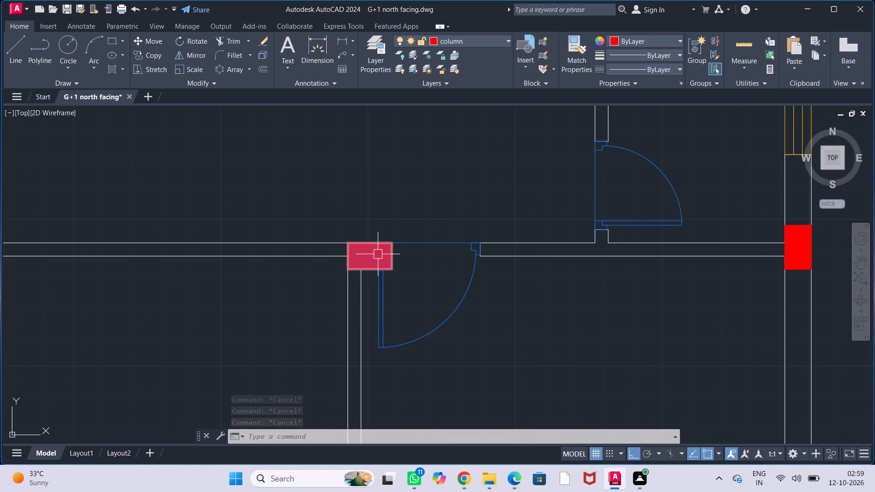
pyautogui.click(368, 267)
pyautogui.press('m')
pyautogui.press('Return')
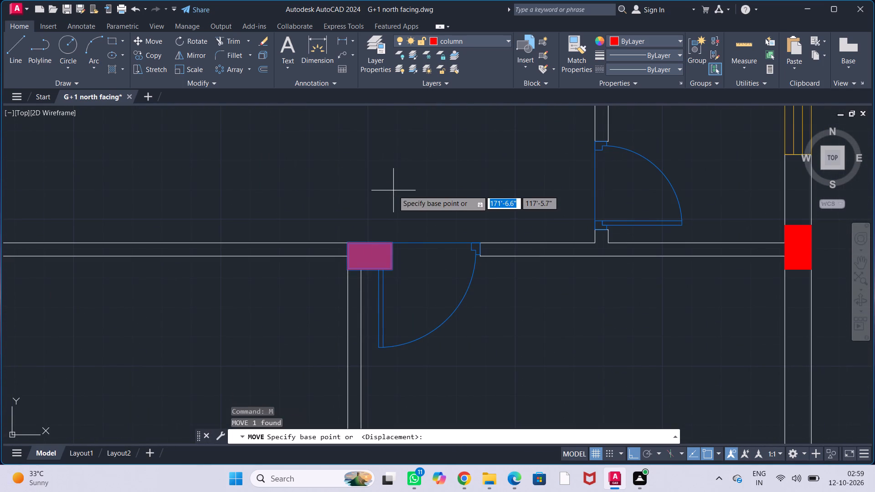
pyautogui.click(344, 244)
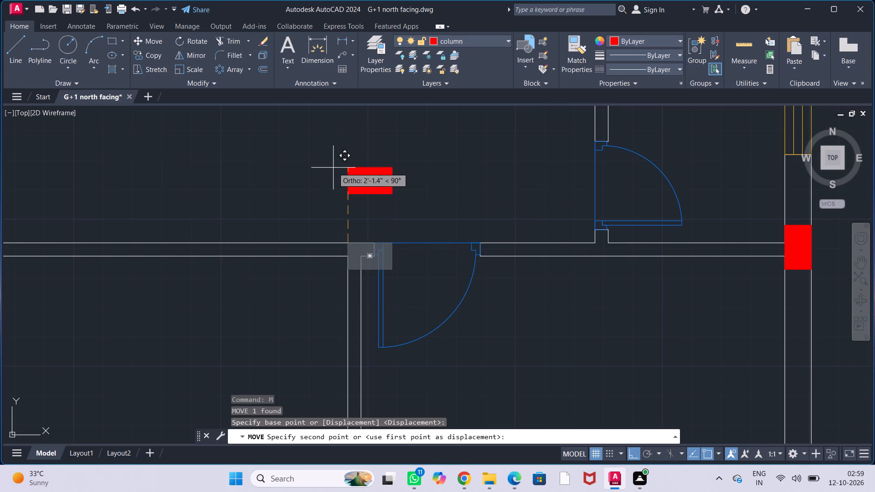
pyautogui.click(333, 168)
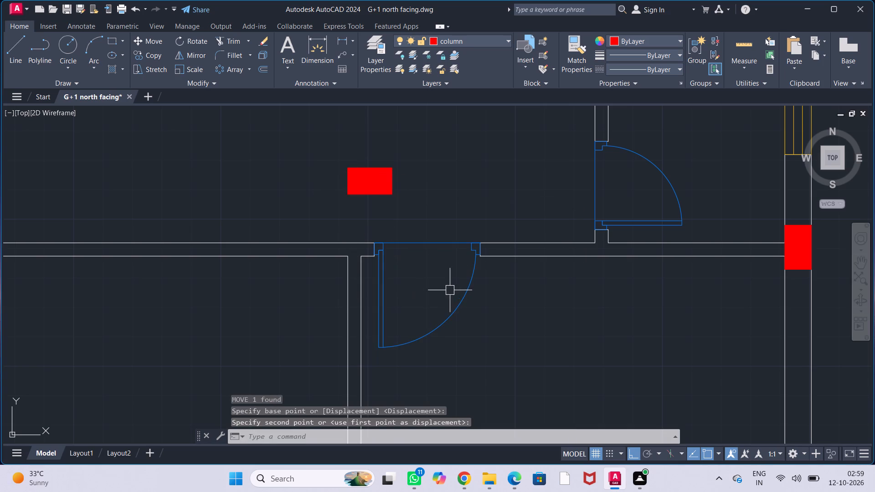
# Move the door just east of the middle wall junction 4.5" straight east along the horizontal wall.
pyautogui.click(458, 304)
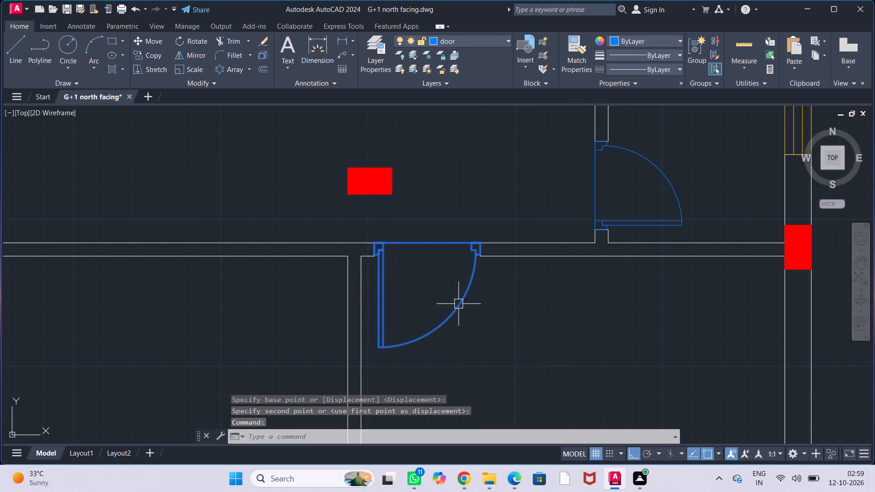
pyautogui.press('m')
pyautogui.press('Return')
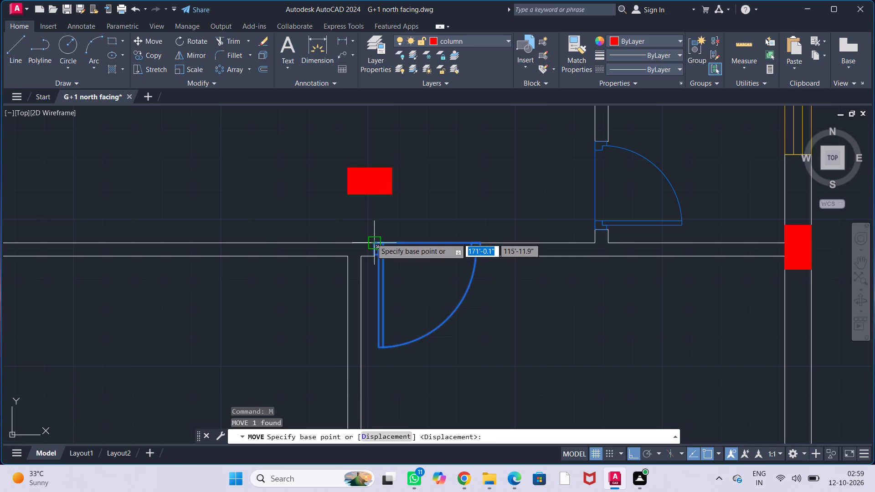
pyautogui.click(371, 238)
pyautogui.write('4.5')
pyautogui.hotkey('shift', '"')
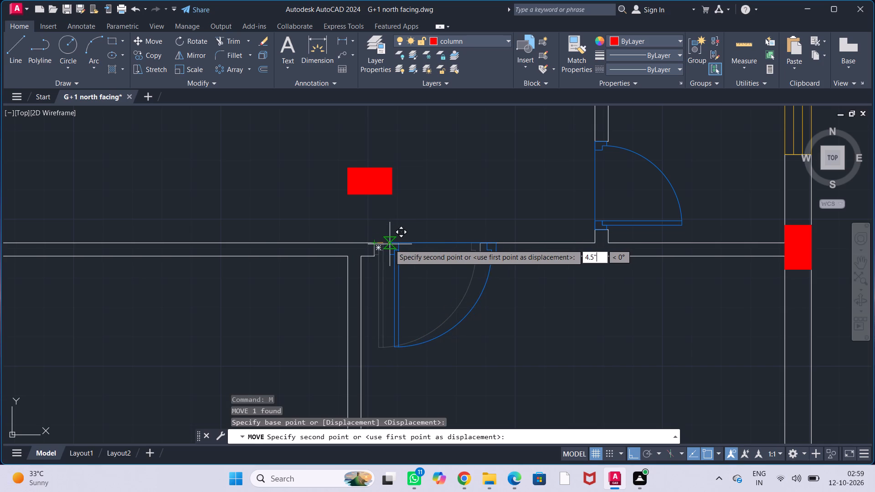
pyautogui.press('Return')
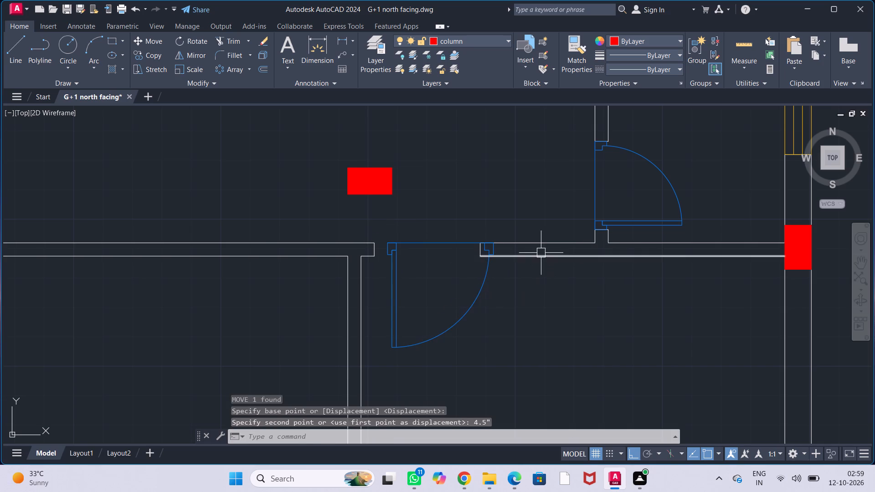
# Stretch the wall end line and both wall face lines east of the moved door back to the door frame's east edge.
pyautogui.scroll(2, 541, 253)
pyautogui.click(380, 247)
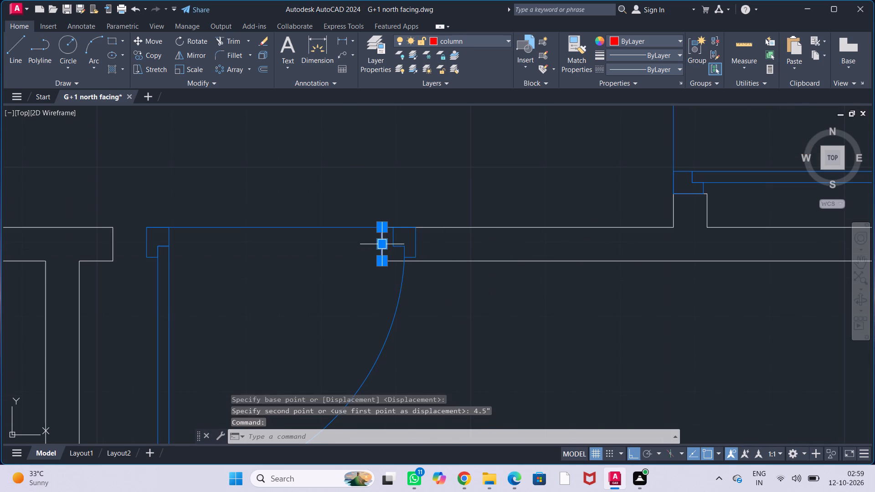
pyautogui.click(380, 246)
pyautogui.click(414, 248)
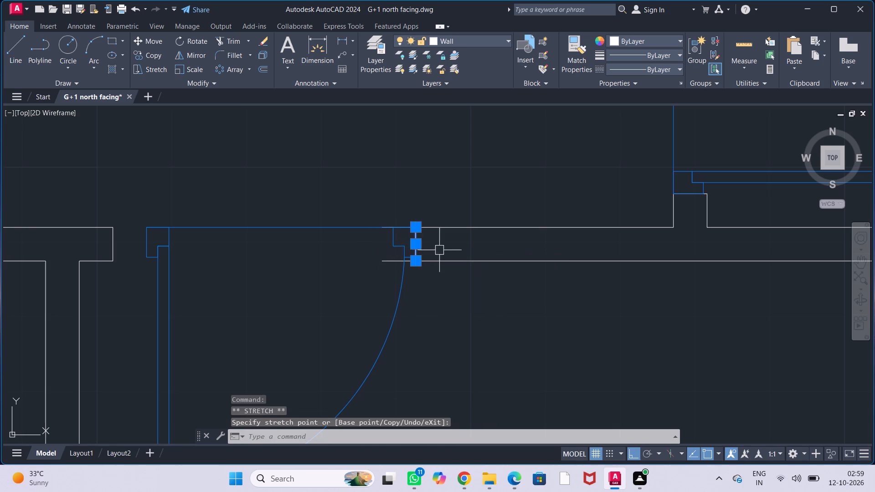
pyautogui.click(389, 261)
pyautogui.click(384, 261)
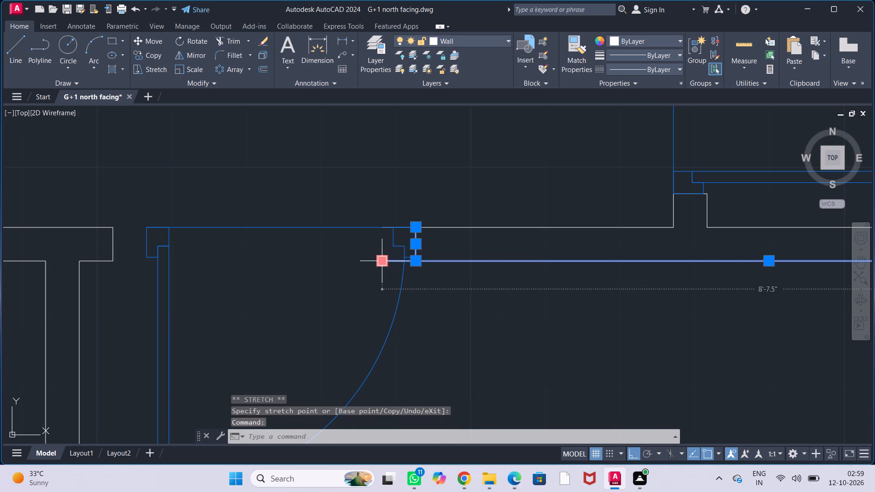
pyautogui.click(418, 263)
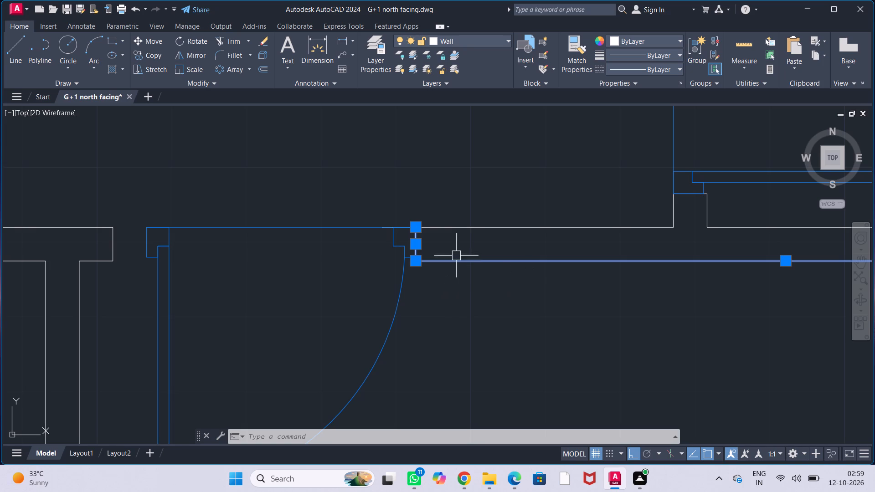
pyautogui.press('Escape')
pyautogui.click(485, 227)
pyautogui.scroll(2, 380, 219)
pyautogui.click(379, 239)
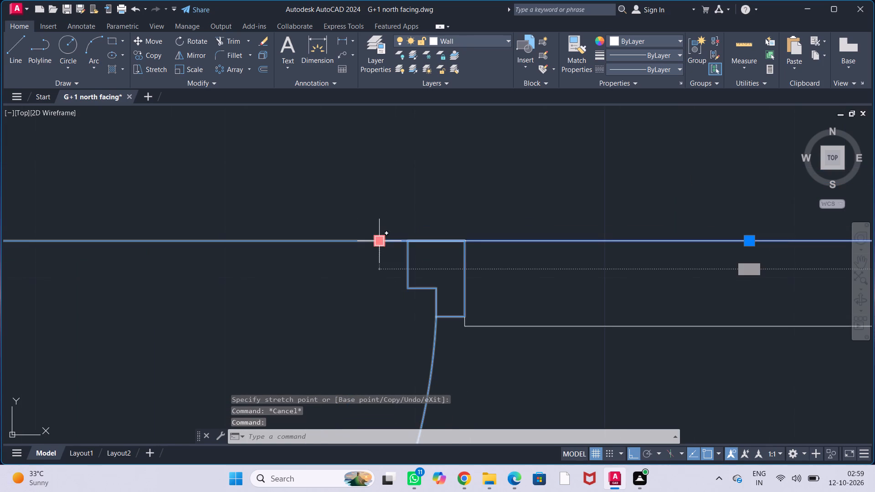
pyautogui.click(461, 246)
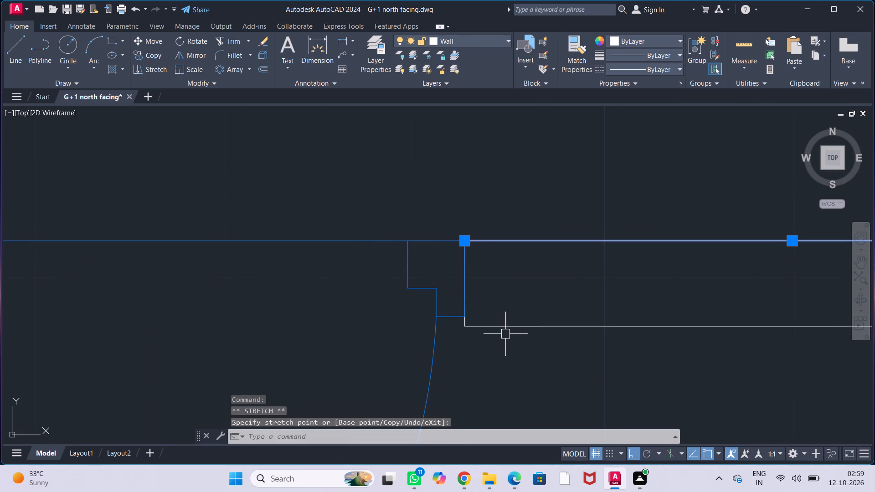
pyautogui.press('Escape')
pyautogui.press('Escape')
pyautogui.press('Escape')
pyautogui.press('Escape')
# Move the middle column 2'-1.5" straight south, placing its northwest corner on the horizontal wall's north face at the wall junction.
pyautogui.scroll(-2, 481, 330)
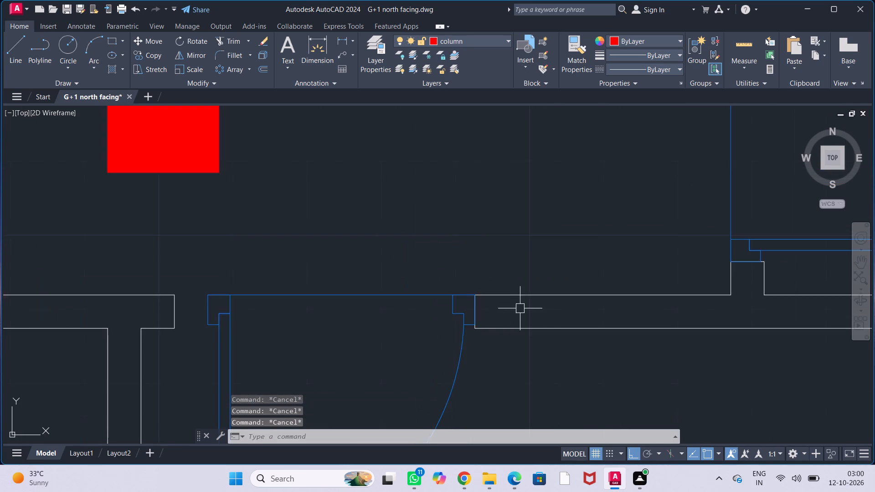
pyautogui.scroll(-1, 519, 308)
pyautogui.click(325, 218)
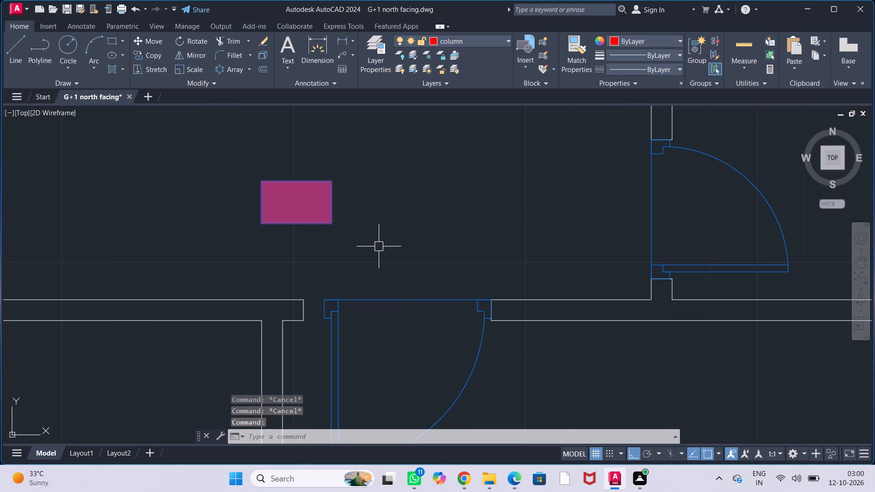
pyautogui.press('m')
pyautogui.press('Return')
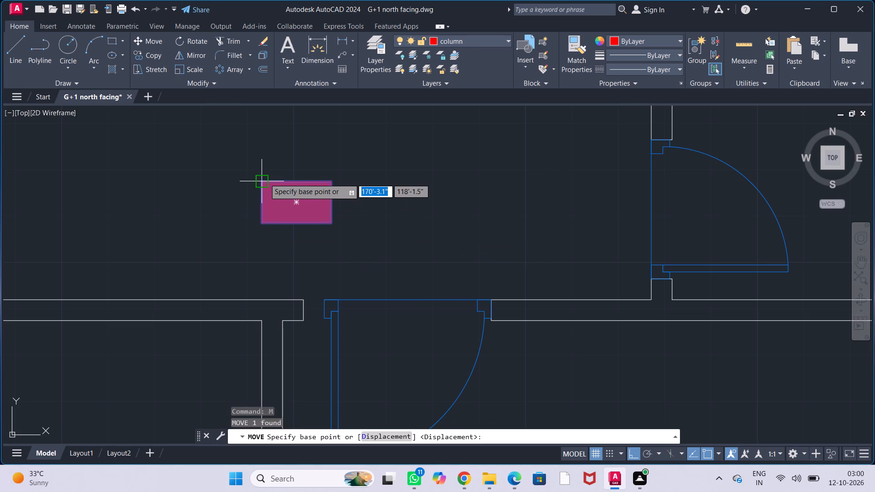
pyautogui.click(264, 182)
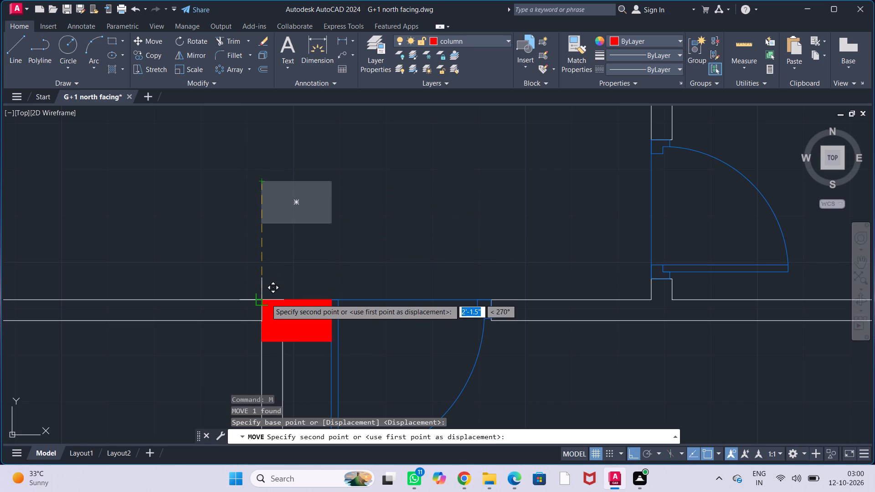
pyautogui.click(266, 300)
pyautogui.press('Escape')
pyautogui.press('Escape')
pyautogui.press('Escape')
pyautogui.press('Escape')
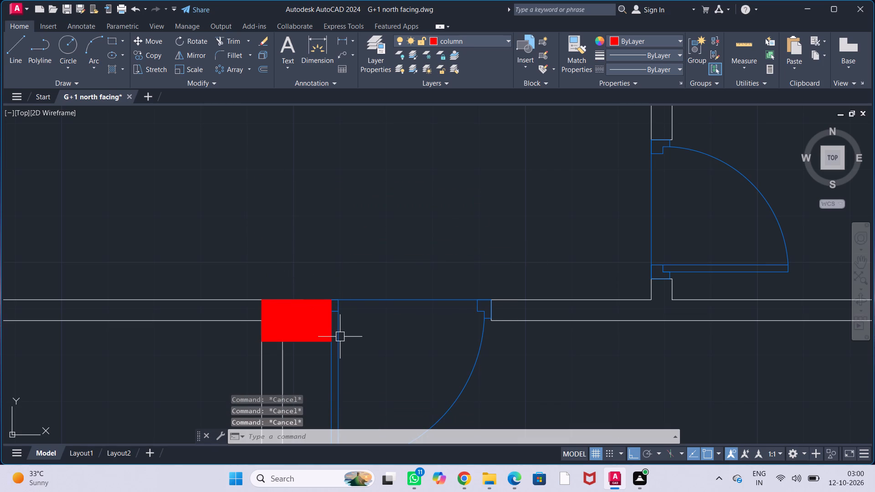
# Move the door beside the middle column east, from its frame's northwest corner to the column's northeast corner.
pyautogui.click(341, 338)
pyautogui.moveTo(363, 333); pyautogui.dragTo(341, 279, button='middle')
pyautogui.scroll(1, 340, 277)
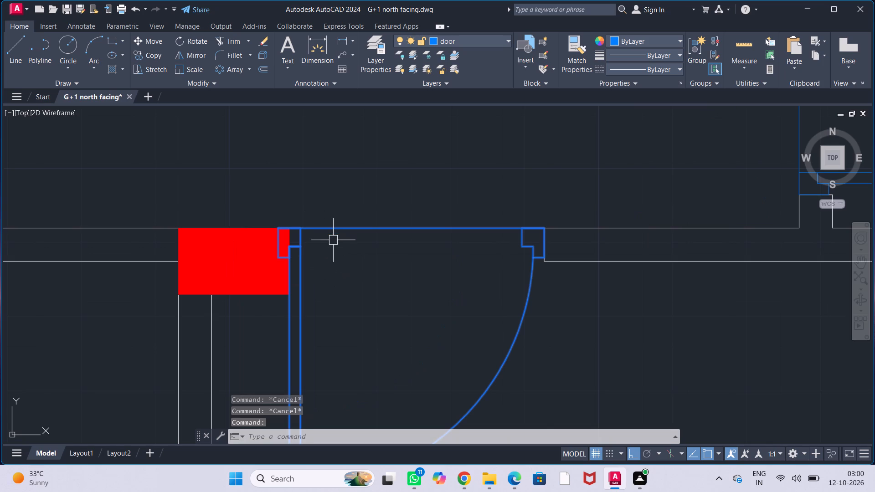
pyautogui.press('m')
pyautogui.press('Return')
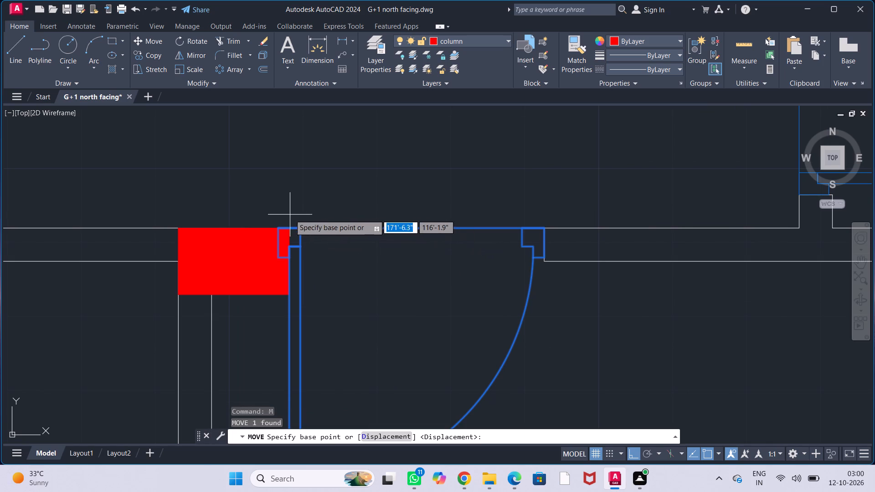
pyautogui.click(279, 230)
pyautogui.click(290, 231)
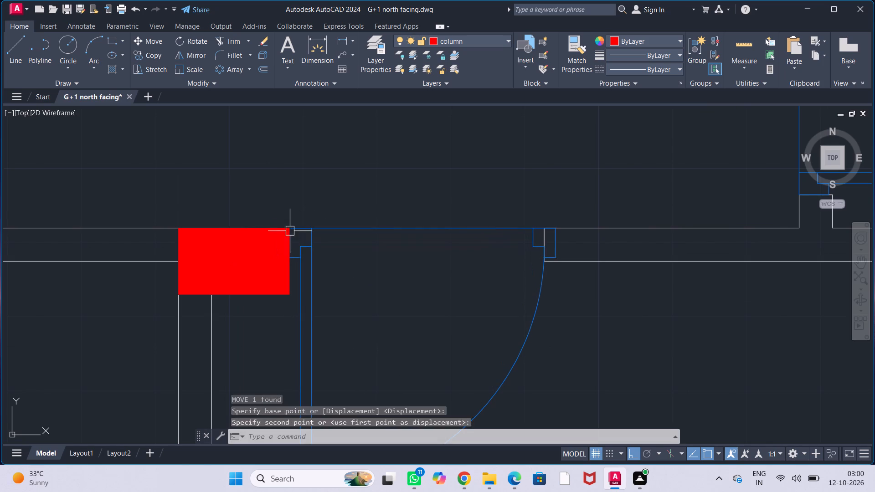
pyautogui.press('Escape')
pyautogui.press('Escape')
pyautogui.press('Escape')
# Stretch the wall end line and both wall face lines east of the door 1.5" east to the frame's outer edge.
pyautogui.moveTo(437, 274); pyautogui.dragTo(403, 274, button='middle')
pyautogui.scroll(1, 531, 248)
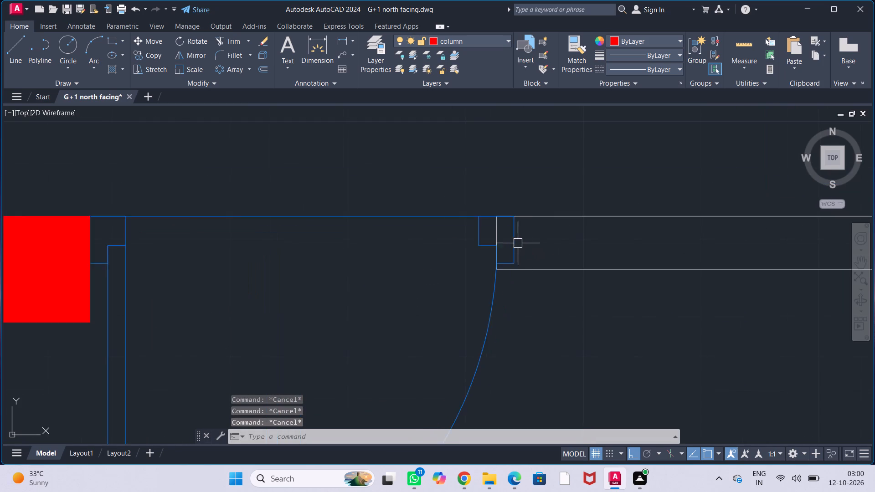
pyautogui.click(500, 232)
pyautogui.click(497, 241)
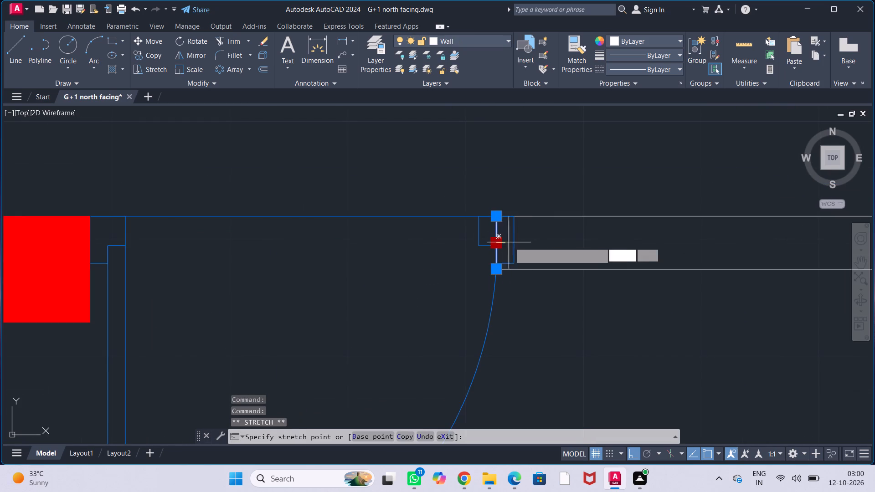
pyautogui.click(513, 244)
pyautogui.press('Escape')
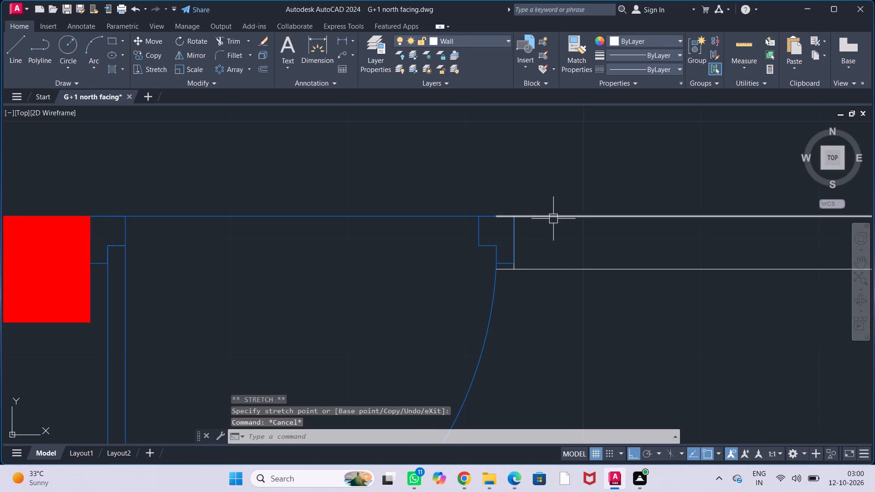
pyautogui.click(553, 218)
pyautogui.click(495, 216)
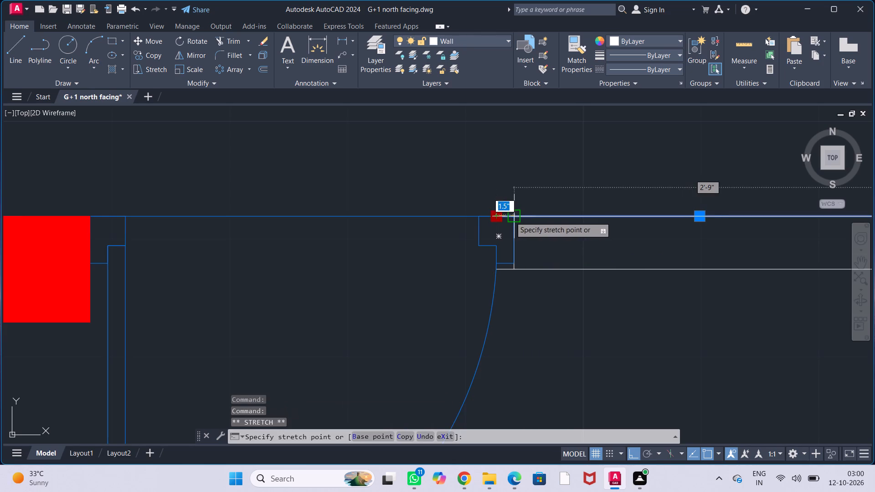
pyautogui.click(511, 217)
pyautogui.press('Escape')
pyautogui.click(543, 272)
pyautogui.scroll(2, 496, 272)
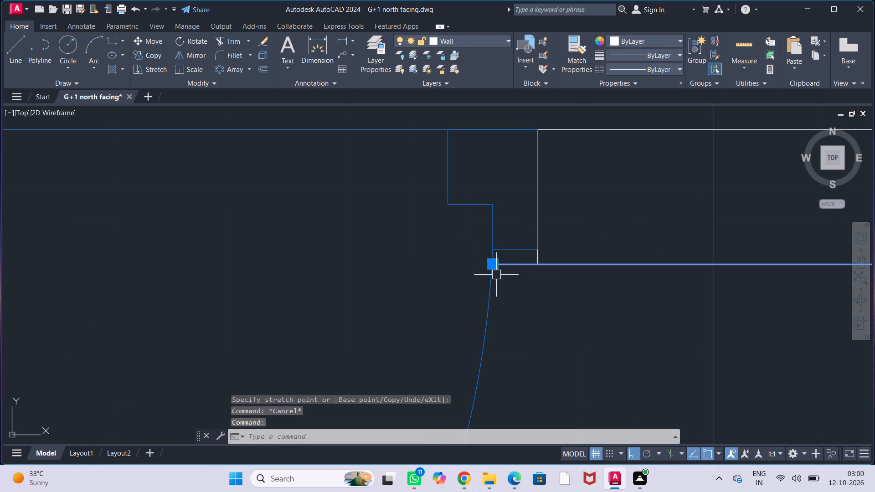
pyautogui.moveTo(493, 264); pyautogui.dragTo(497, 265)
pyautogui.click(535, 267)
pyautogui.press('Escape')
pyautogui.press('Escape')
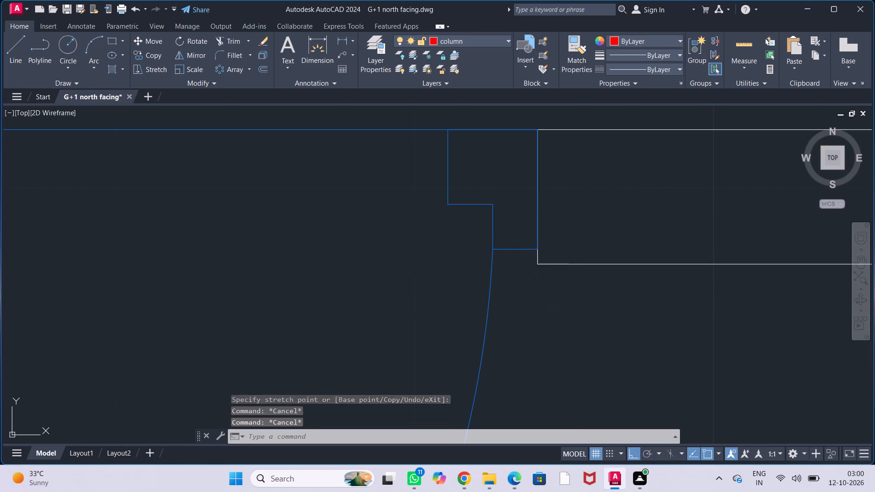
pyautogui.press('Escape')
pyautogui.press('Escape')
pyautogui.press('Escape')
# Move the same row's east column north so its southwest corner meets the horizontal wall's south face at the east wall.
pyautogui.scroll(-4, 546, 308)
pyautogui.moveTo(557, 330); pyautogui.dragTo(523, 271, button='middle')
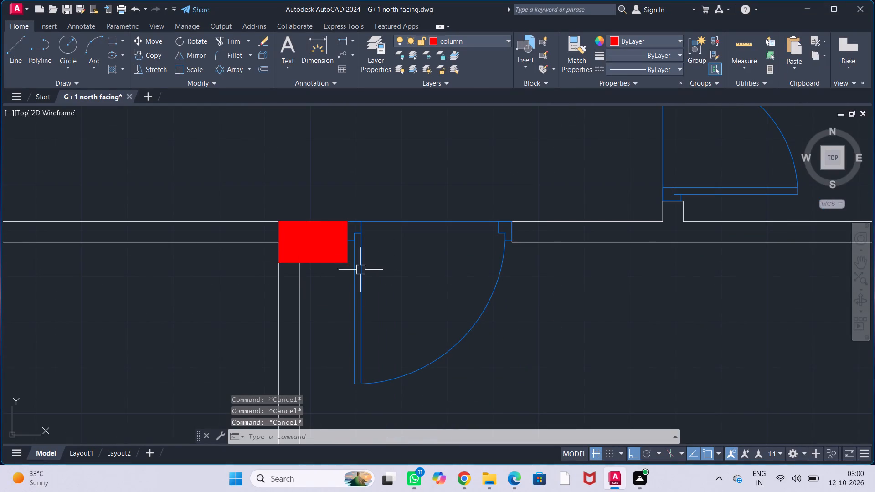
pyautogui.scroll(-2, 679, 321)
pyautogui.moveTo(666, 330); pyautogui.dragTo(621, 237, button='middle')
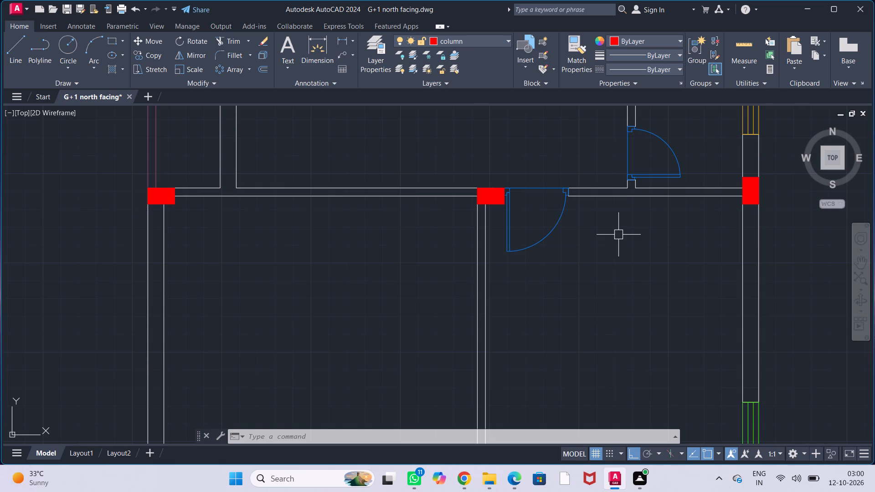
pyautogui.scroll(-1, 587, 251)
pyautogui.moveTo(606, 284); pyautogui.dragTo(563, 251, button='middle')
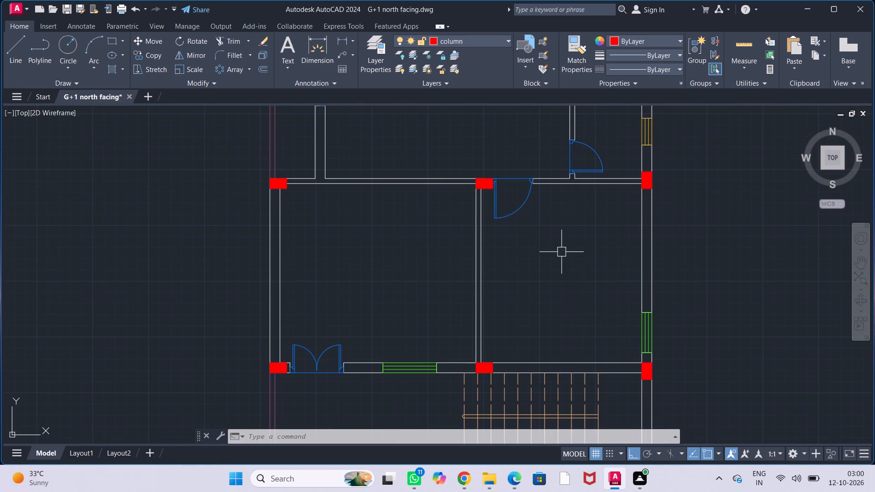
pyautogui.moveTo(618, 264); pyautogui.dragTo(519, 323, button='middle')
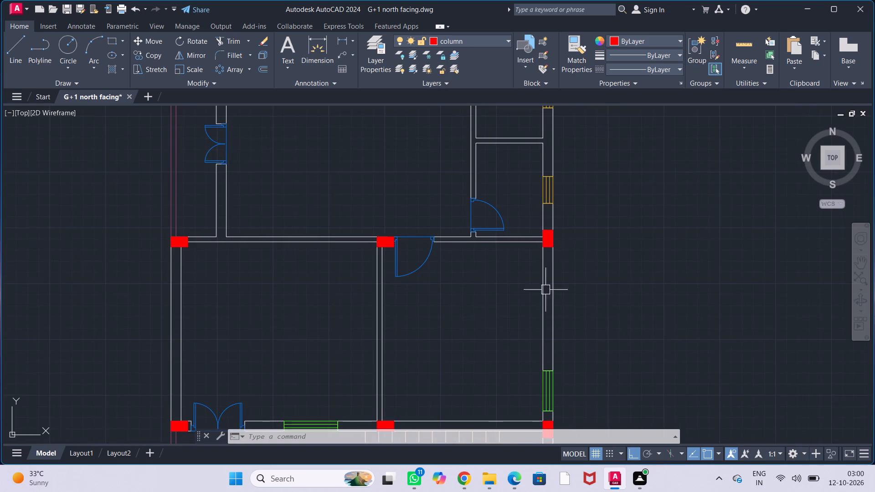
pyautogui.scroll(2, 564, 239)
pyautogui.click(530, 259)
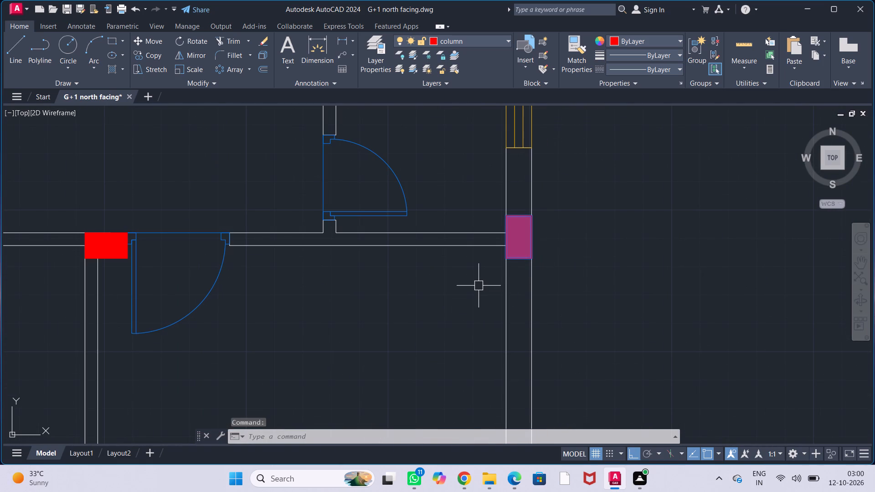
pyautogui.press('m')
pyautogui.press('Return')
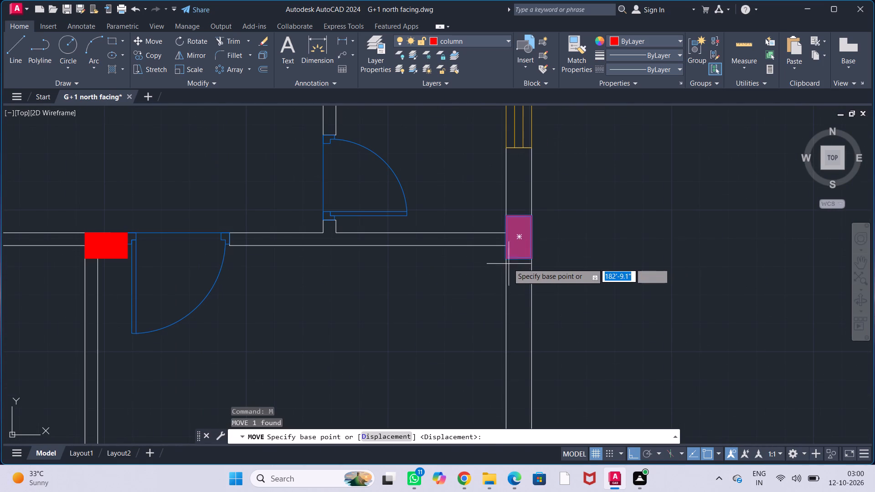
pyautogui.click(507, 262)
pyautogui.click(506, 246)
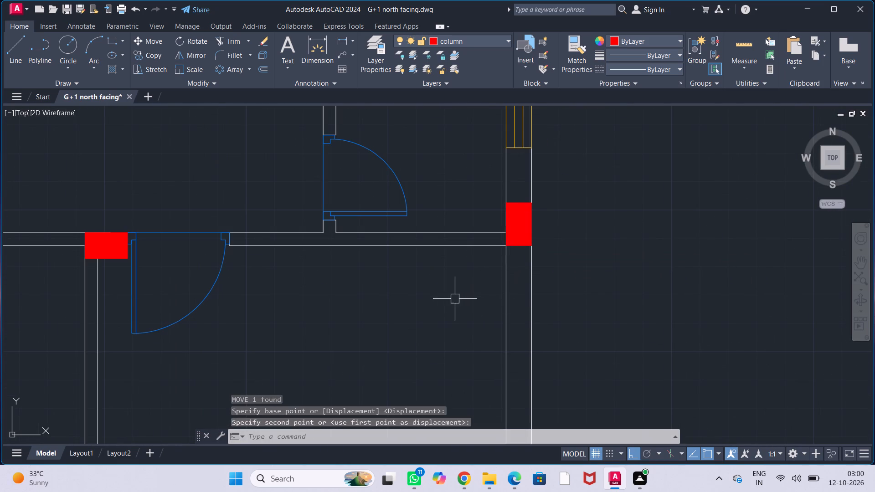
pyautogui.press('Escape')
pyautogui.press('Escape')
pyautogui.press('Escape')
pyautogui.press('Escape')
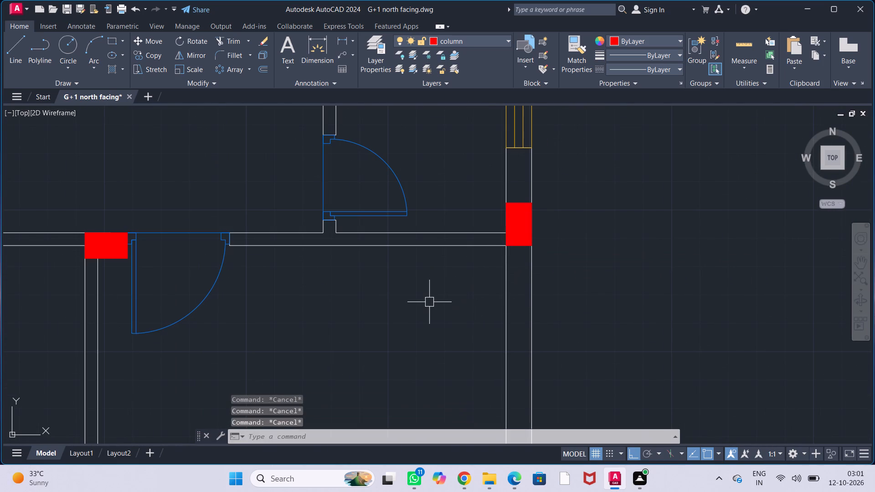
# Move the east column straight south so its northwest corner meets the horizontal wall's north face at the east wall.
pyautogui.moveTo(432, 313); pyautogui.dragTo(424, 302, button='middle')
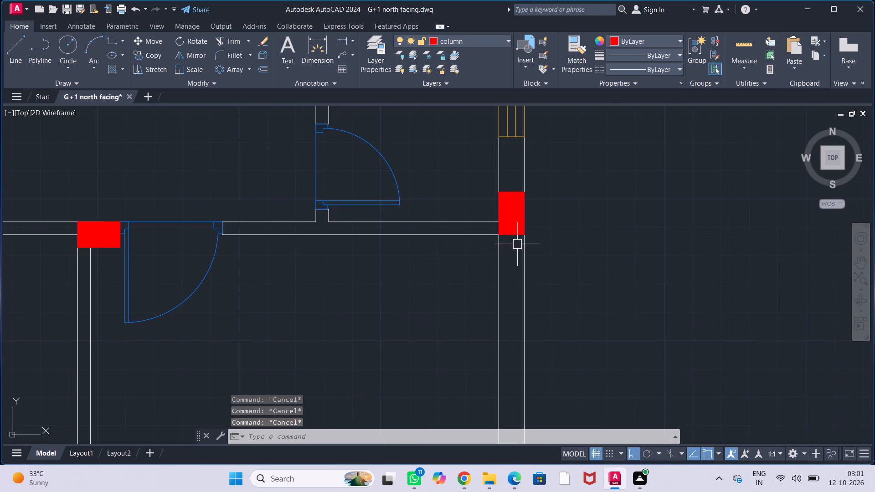
pyautogui.click(515, 234)
pyautogui.press('m')
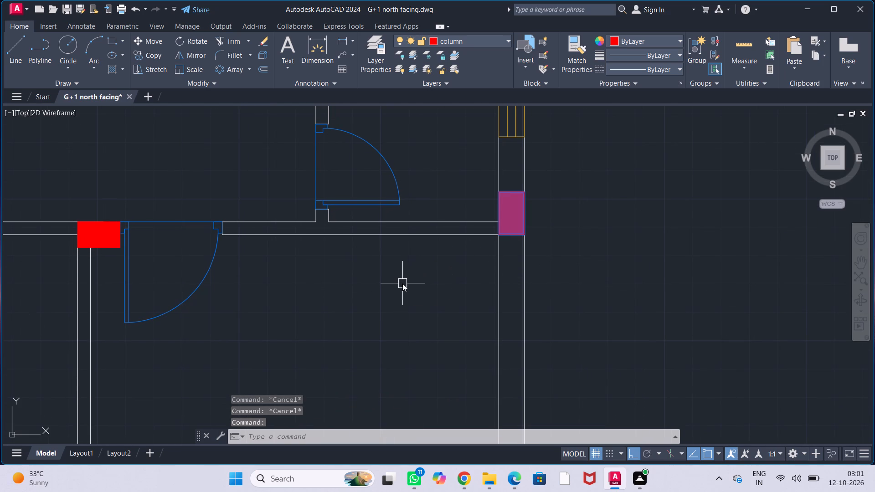
pyautogui.press('Return')
pyautogui.click(498, 191)
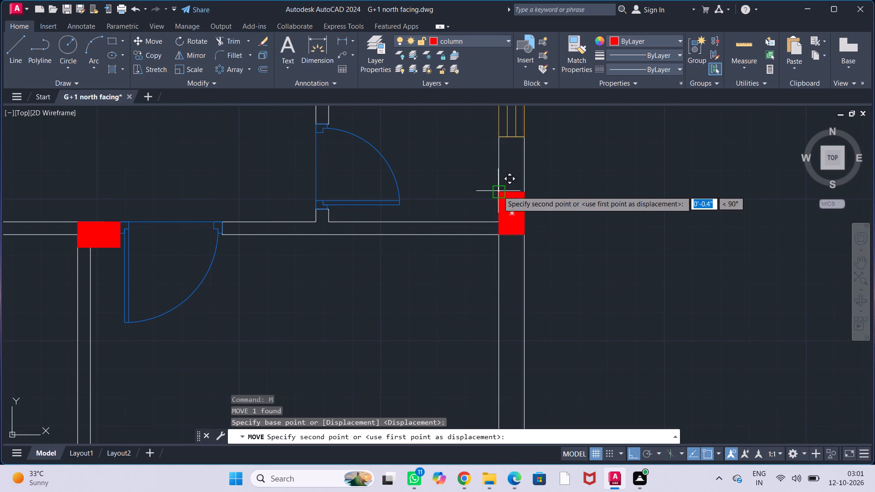
pyautogui.click(498, 225)
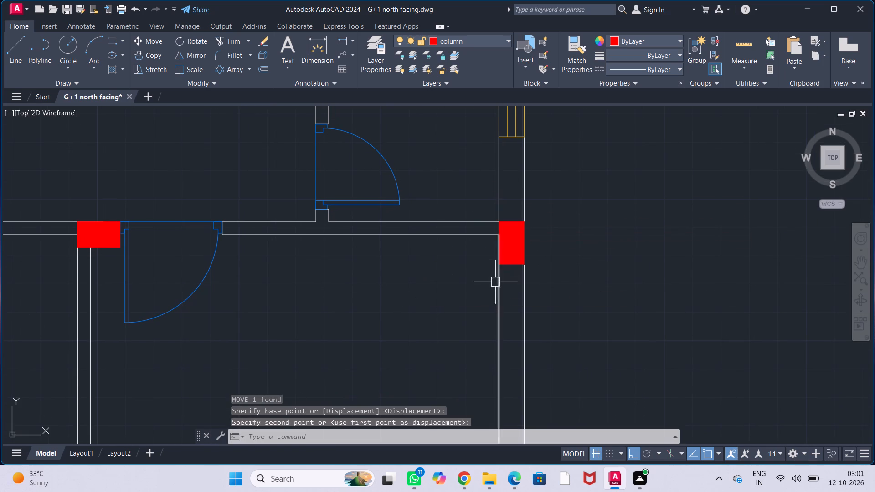
# Move the southeast room's east-wall window 4.5" north, away from the southeast column.
pyautogui.scroll(3, 511, 221)
pyautogui.scroll(2, 468, 268)
pyautogui.scroll(-7, 470, 246)
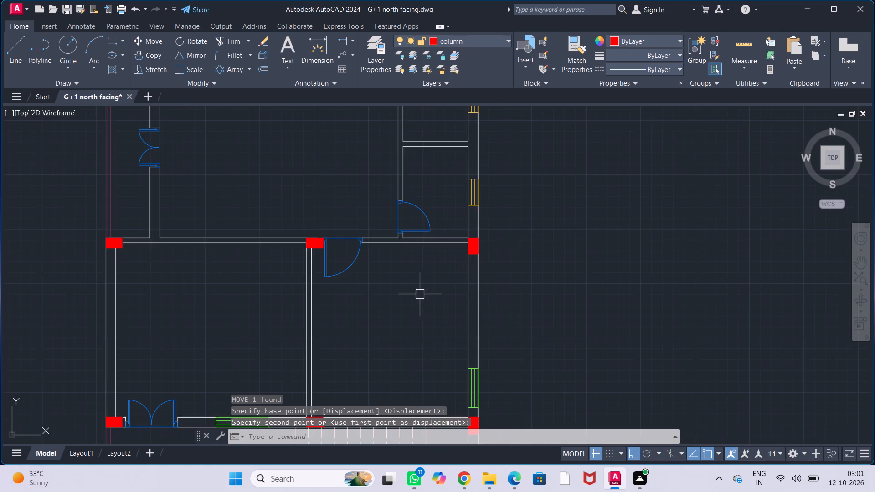
pyautogui.moveTo(417, 296); pyautogui.dragTo(600, 142, button='middle')
pyautogui.moveTo(592, 200); pyautogui.dragTo(518, 167, button='middle')
pyautogui.scroll(2, 602, 244)
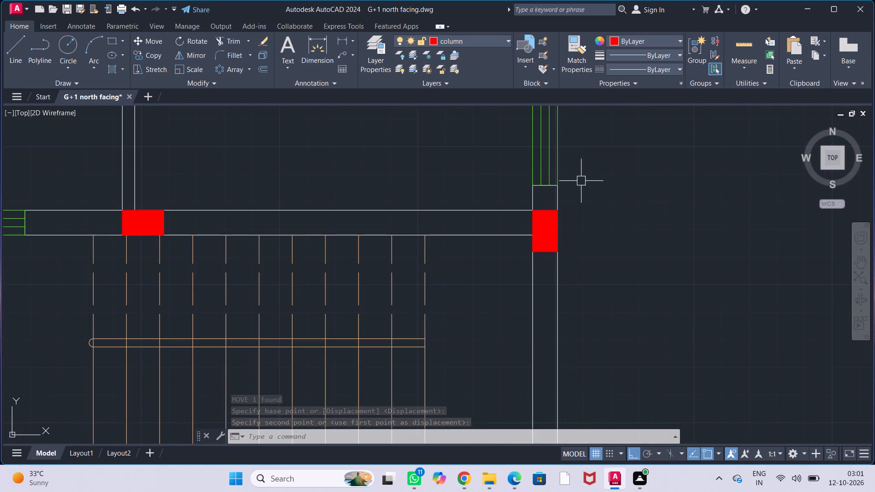
pyautogui.moveTo(581, 181); pyautogui.dragTo(570, 284, button='middle')
pyautogui.click(535, 282)
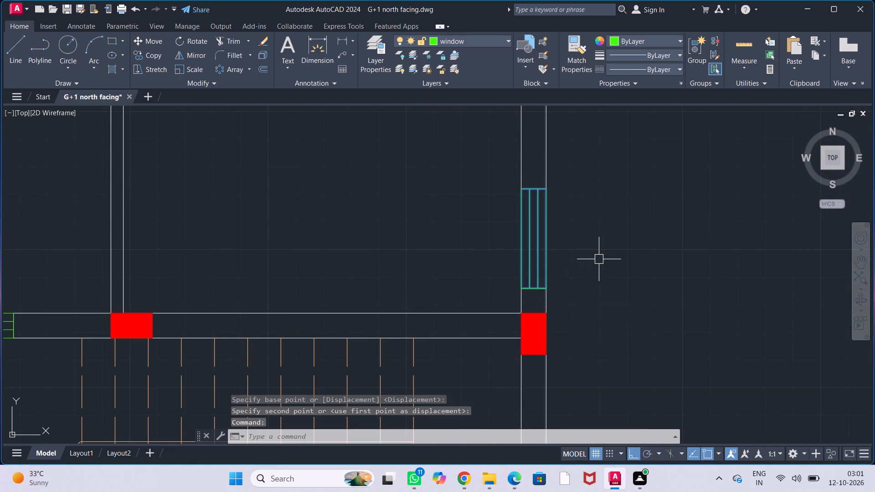
pyautogui.press('m')
pyautogui.press('Return')
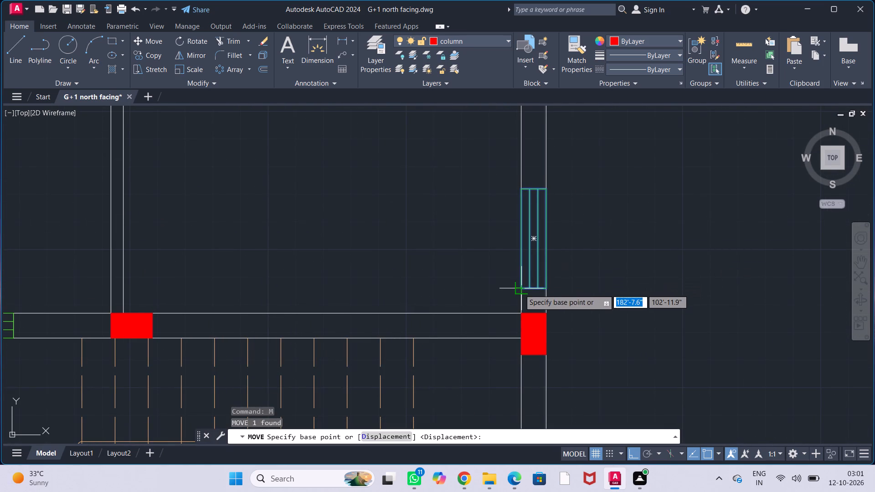
pyautogui.click(520, 289)
pyautogui.write('4.5"')
pyautogui.press('Return')
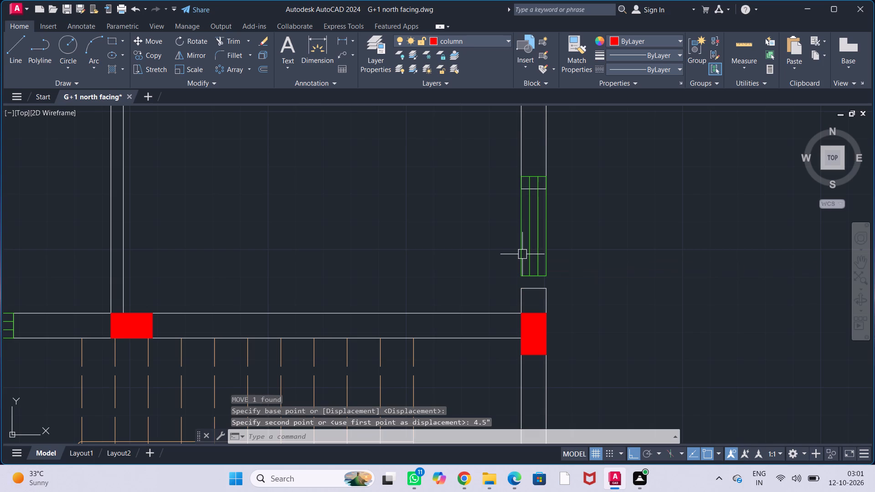
# Stretch the wall end line and both wall face lines south of that window 4.5" north to the window's south edge.
pyautogui.scroll(2, 551, 295)
pyautogui.click(516, 278)
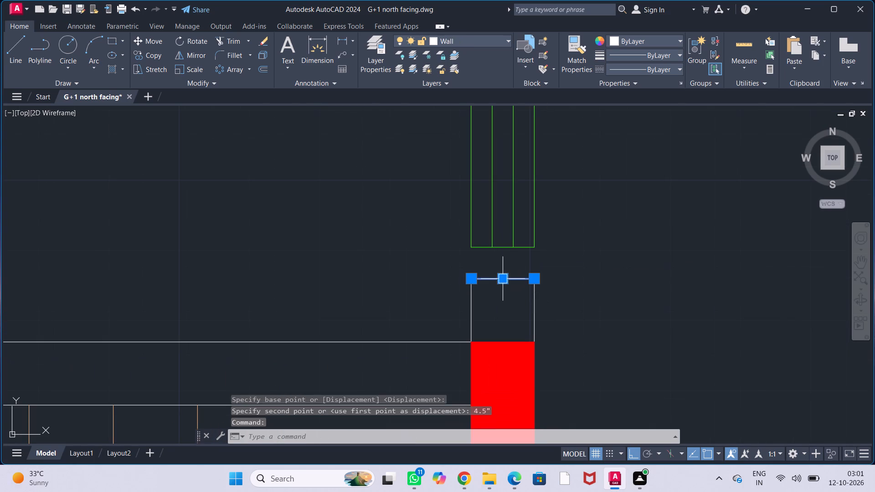
pyautogui.click(505, 280)
pyautogui.click(503, 251)
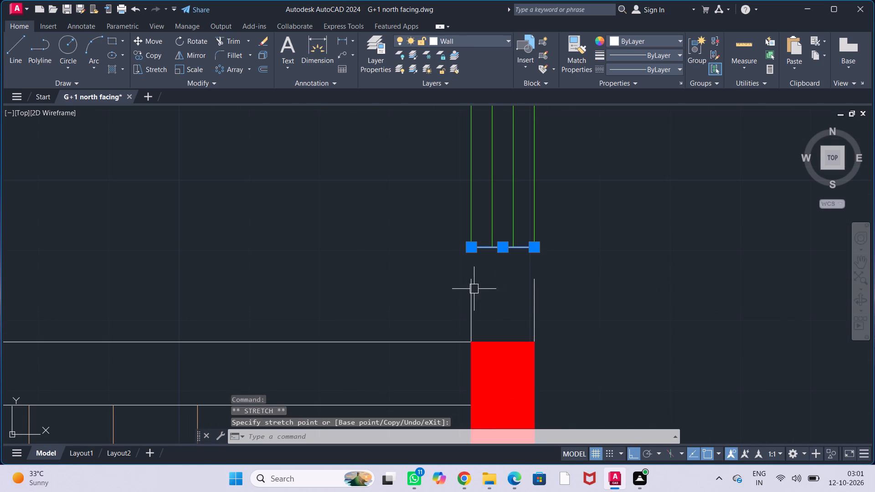
pyautogui.click(472, 296)
pyautogui.click(469, 280)
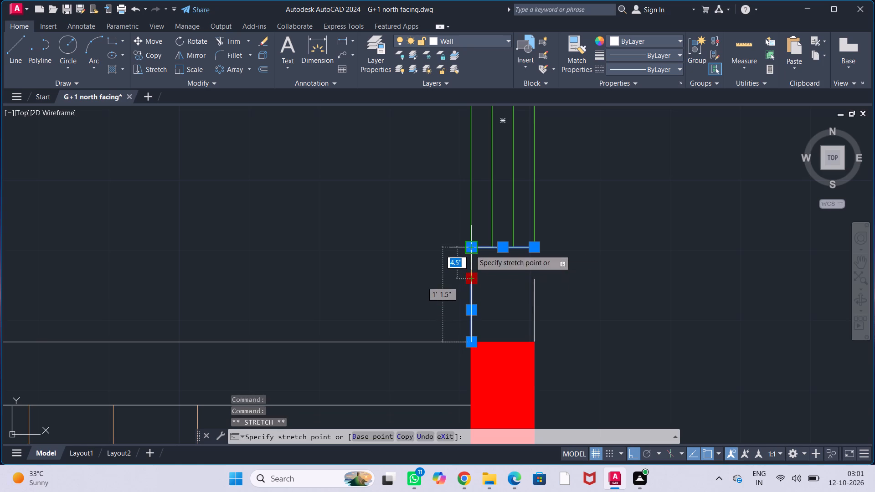
pyautogui.click(470, 250)
pyautogui.click(536, 300)
pyautogui.click(534, 280)
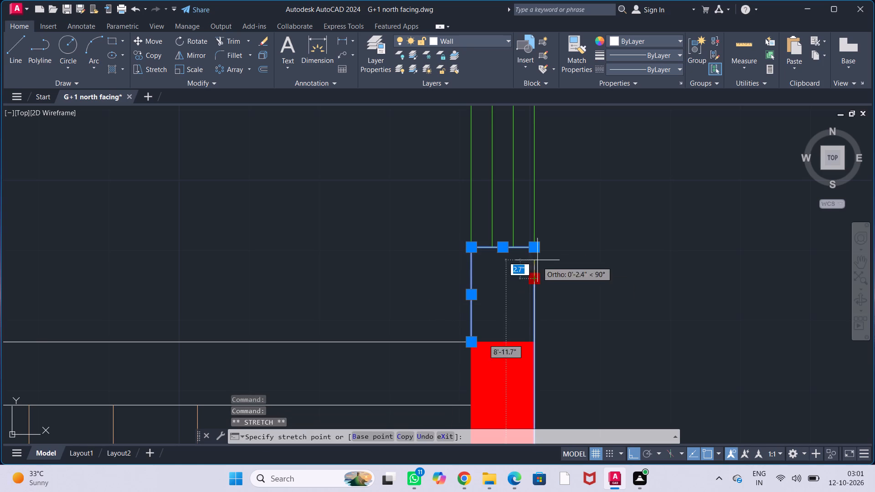
pyautogui.click(536, 249)
pyautogui.press('Escape')
pyautogui.press('Escape')
pyautogui.press('Escape')
pyautogui.press('Escape')
pyautogui.scroll(-2, 589, 273)
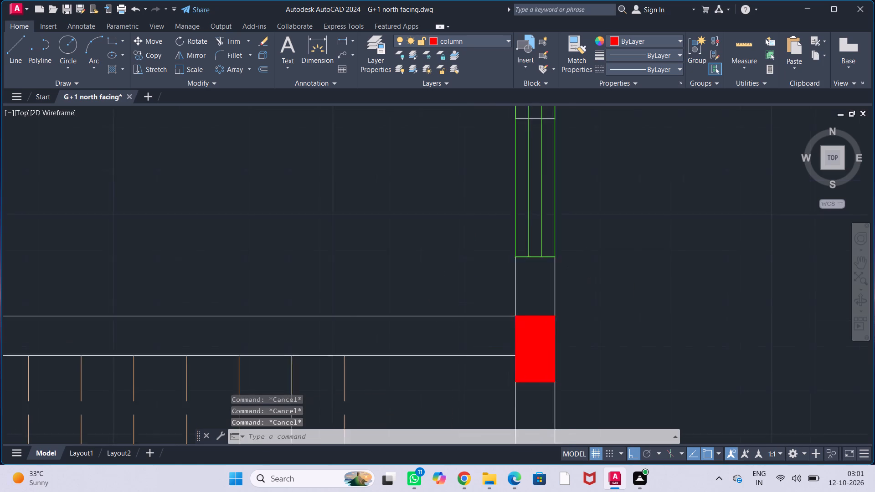
# Shift the wall end line north of the window and shorten both wall face lines 4.5" to the window's north edge.
pyautogui.moveTo(621, 225); pyautogui.dragTo(551, 311, button='middle')
pyautogui.scroll(2, 498, 237)
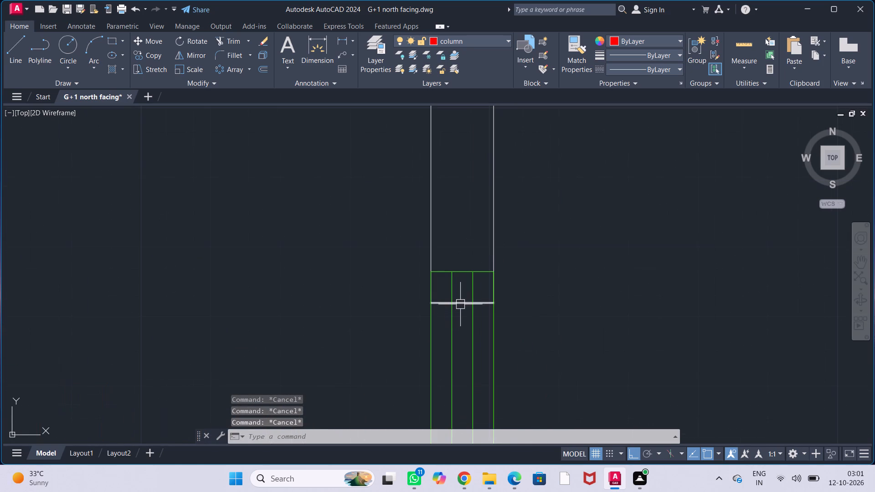
pyautogui.click(460, 304)
pyautogui.click(463, 306)
pyautogui.click(465, 272)
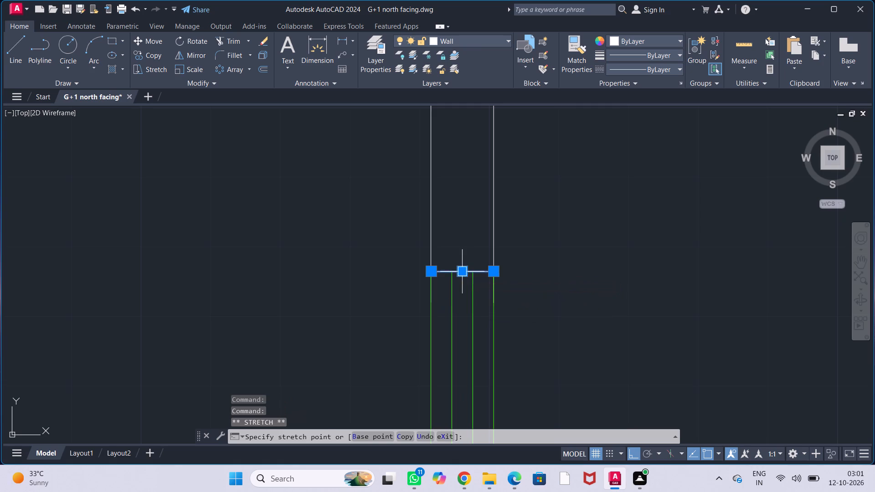
pyautogui.press('Escape')
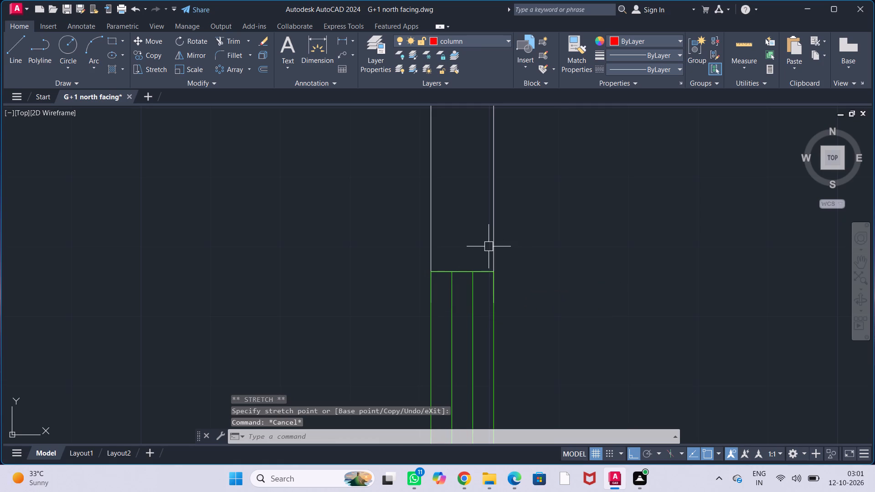
pyautogui.click(489, 246)
pyautogui.click(496, 251)
pyautogui.click(494, 249)
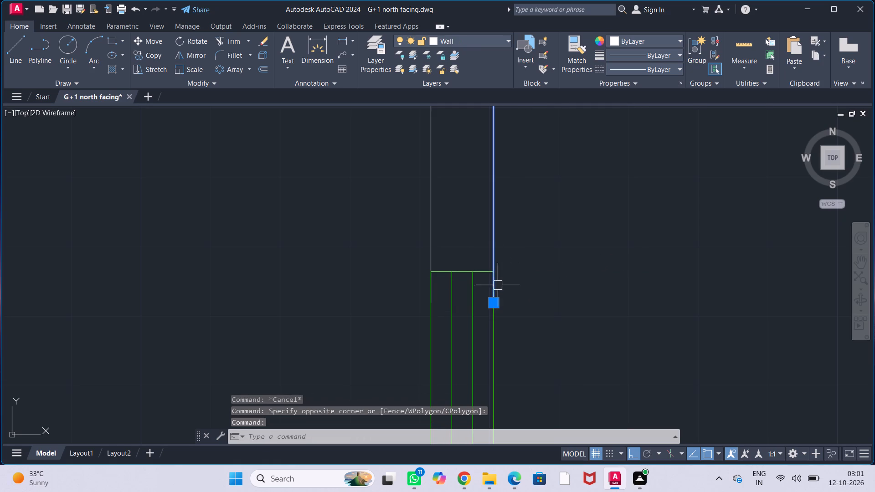
pyautogui.click(496, 306)
pyautogui.click(496, 273)
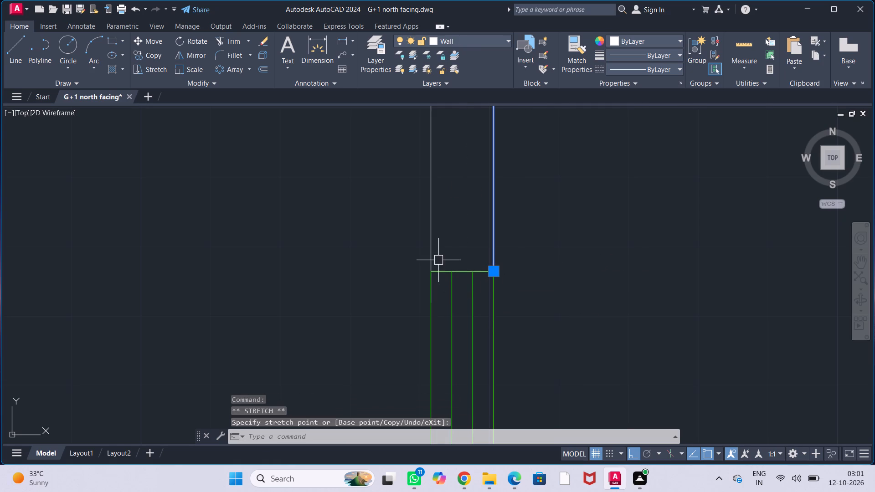
pyautogui.click(432, 251)
pyautogui.click(432, 295)
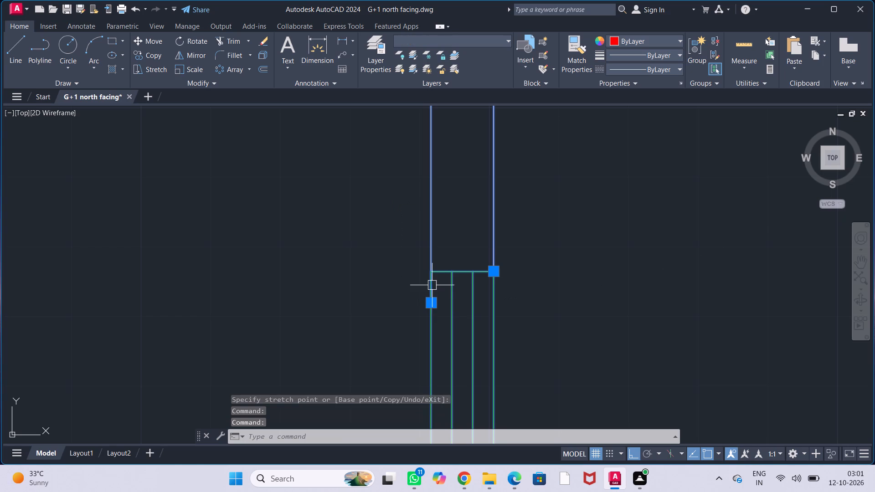
pyautogui.click(436, 302)
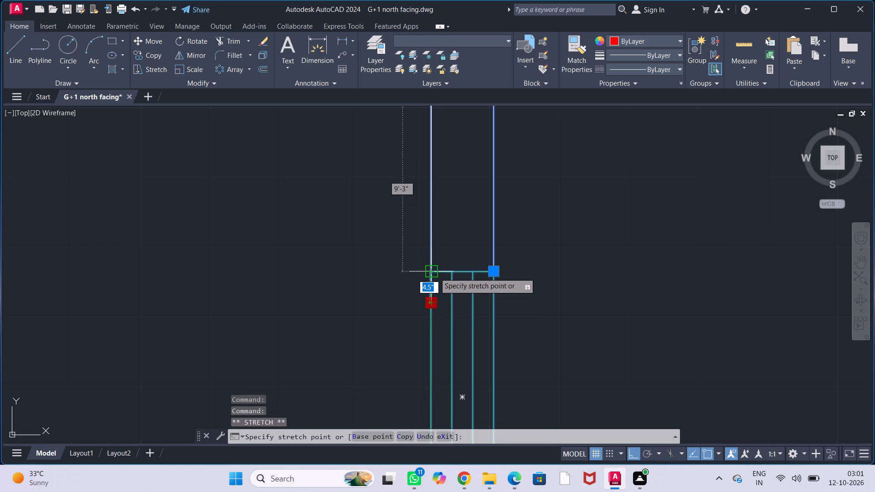
pyautogui.click(435, 273)
pyautogui.press('Escape')
pyautogui.press('Escape')
pyautogui.press('Escape')
pyautogui.press('Escape')
pyautogui.scroll(-3, 553, 270)
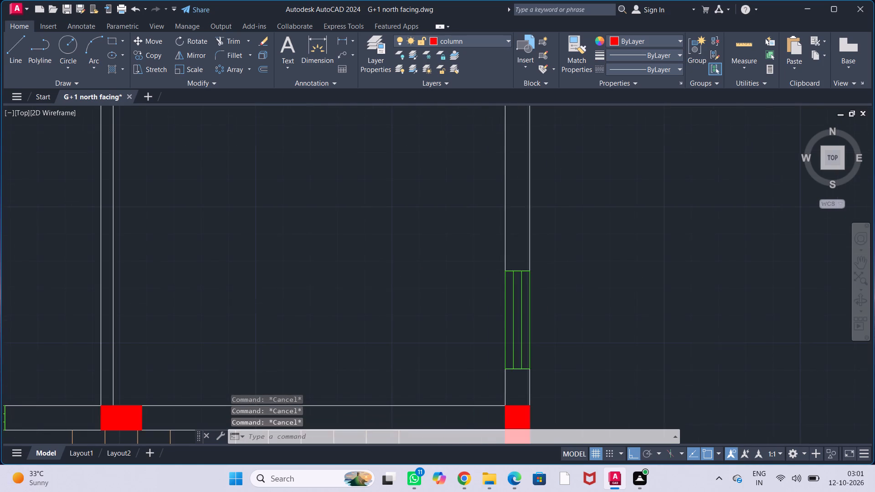
# Move the southeast column north so its southwest corner meets the horizontal wall's south face at the east wall.
pyautogui.moveTo(571, 304); pyautogui.dragTo(571, 244, button='middle')
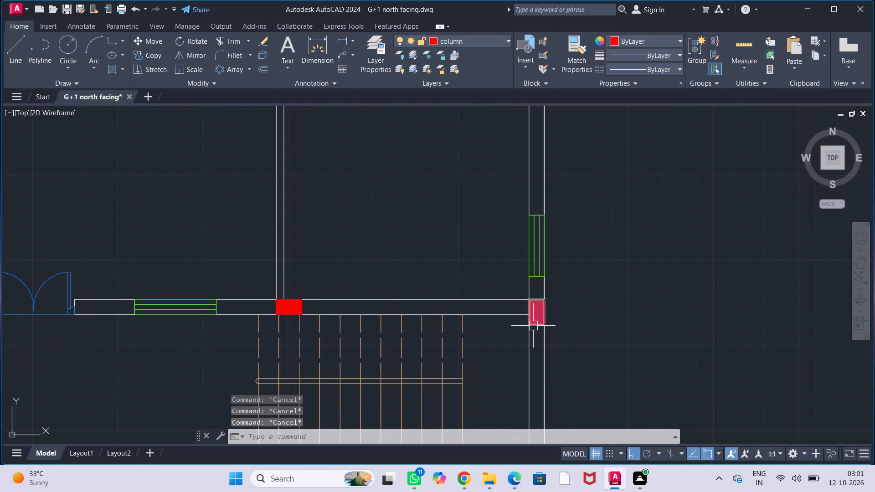
pyautogui.scroll(-3, 551, 293)
pyautogui.scroll(1, 557, 301)
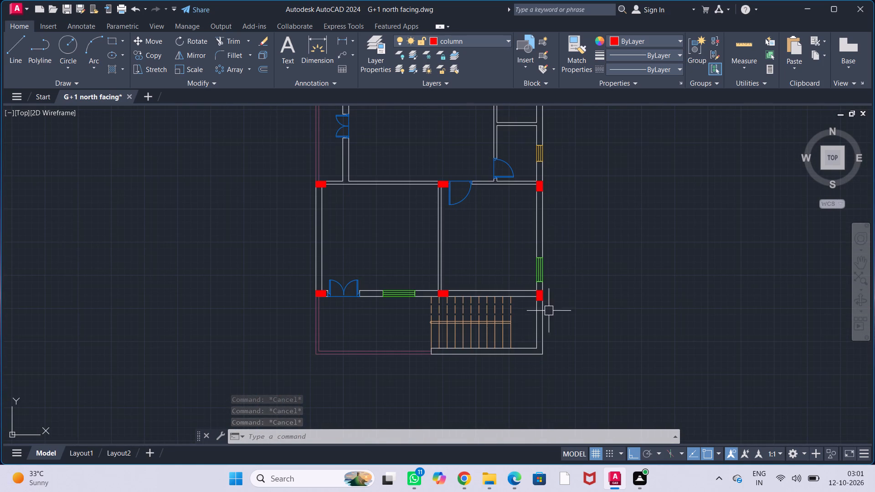
pyautogui.scroll(3, 540, 293)
pyautogui.click(526, 327)
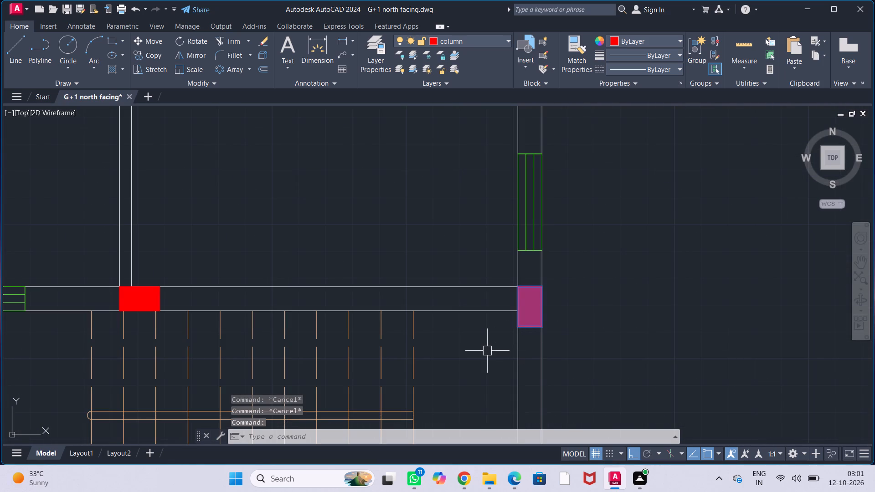
pyautogui.press('m')
pyautogui.press('Return')
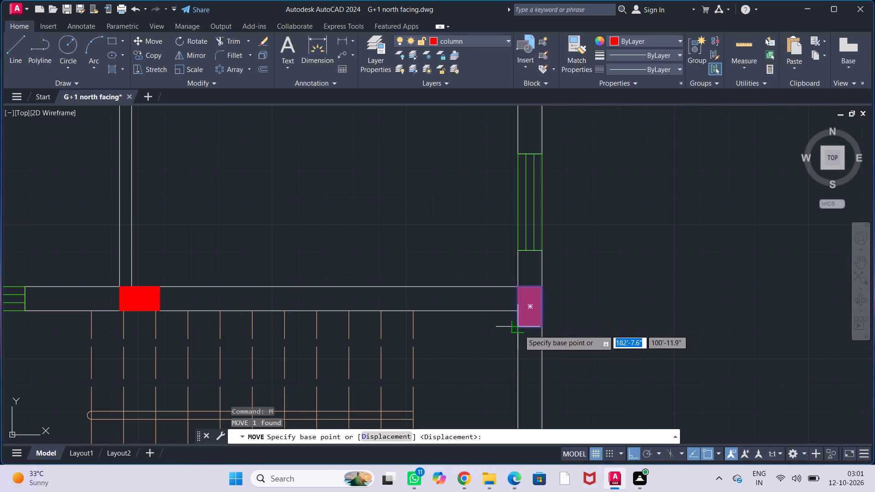
pyautogui.click(519, 330)
pyautogui.click(520, 311)
pyautogui.press('Escape')
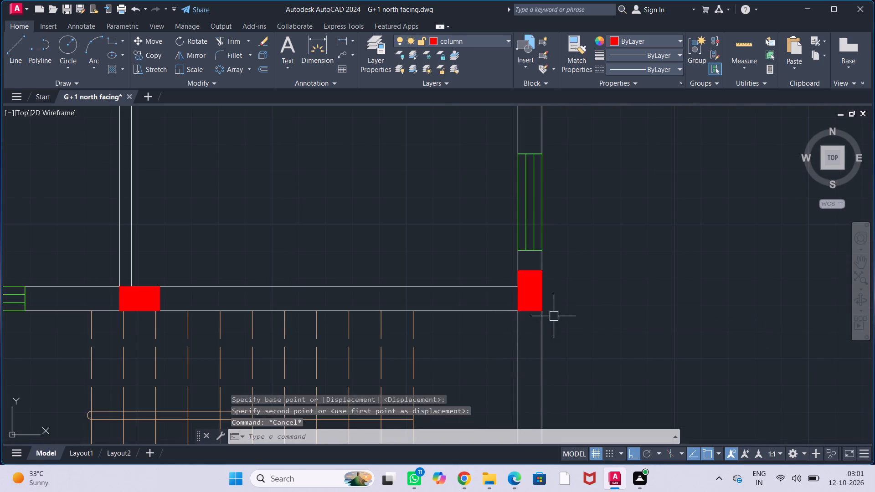
pyautogui.press('Escape')
pyautogui.press('Escape')
pyautogui.press('Escape')
# Examine the columns along the south wall, including their fit with the wall junctions and the double door.
pyautogui.scroll(-2, 598, 311)
pyautogui.moveTo(605, 312); pyautogui.dragTo(621, 358, button='middle')
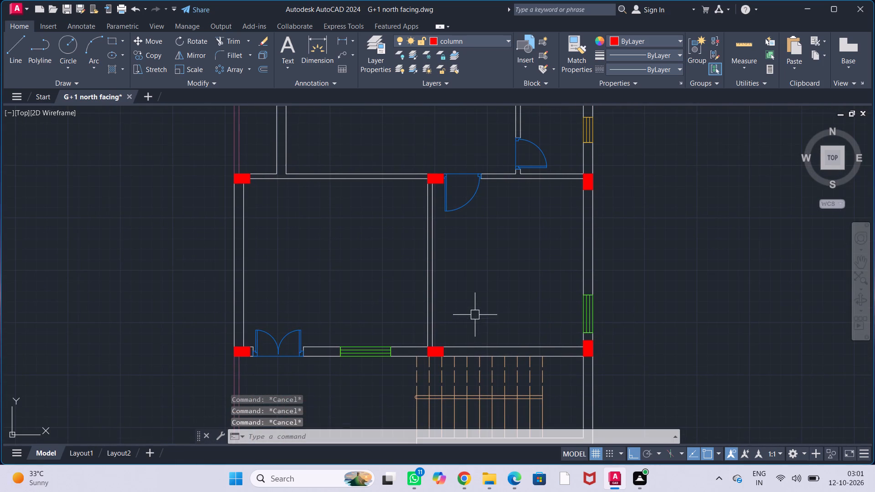
pyautogui.moveTo(477, 313); pyautogui.dragTo(501, 302, button='middle')
pyautogui.scroll(1, 444, 323)
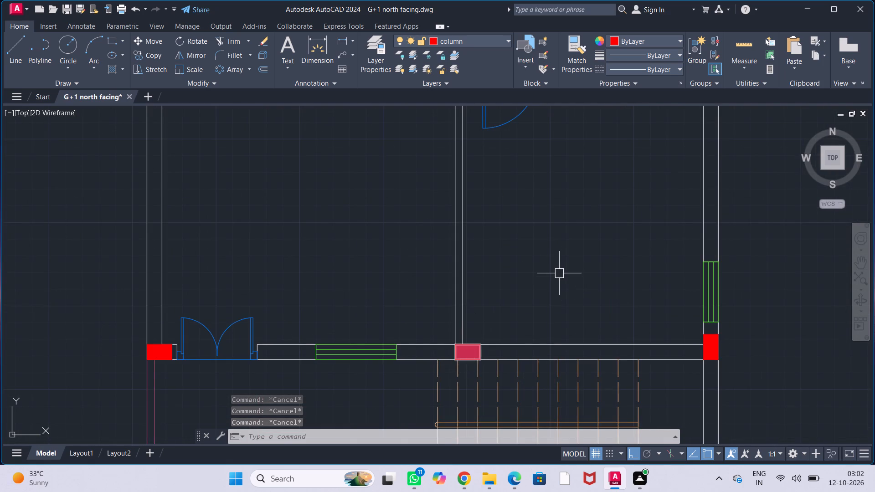
pyautogui.scroll(-1, 560, 270)
pyautogui.moveTo(562, 269); pyautogui.dragTo(544, 292, button='middle')
pyautogui.scroll(3, 288, 354)
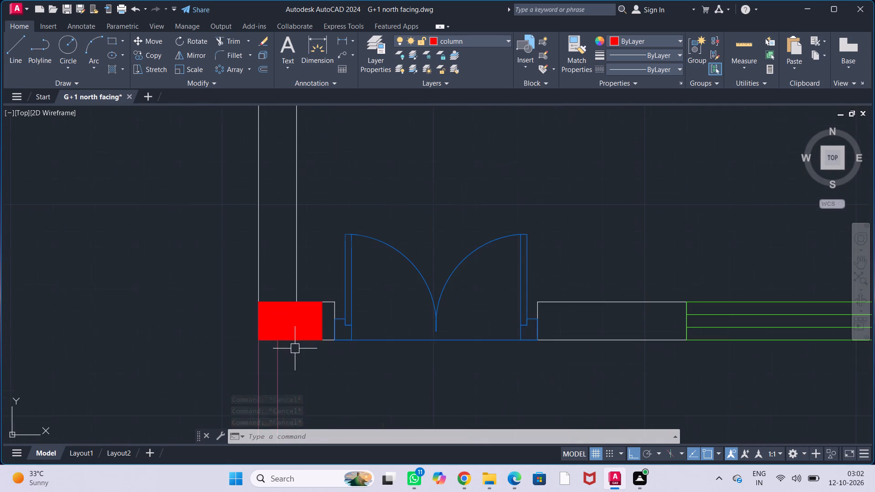
pyautogui.scroll(-4, 295, 347)
pyautogui.moveTo(352, 302); pyautogui.dragTo(319, 373, button='middle')
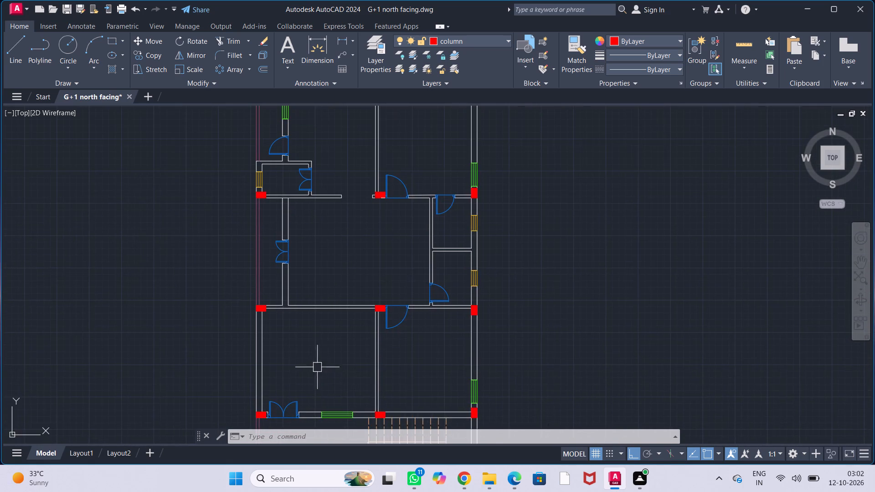
# Erase the short wall line under the middle column beside the upper room's door, and stretch the adjoining south face line to the column's southeast corner.
pyautogui.moveTo(324, 337); pyautogui.dragTo(326, 396, button='middle')
pyautogui.moveTo(357, 306); pyautogui.dragTo(374, 354, button='middle')
pyautogui.scroll(4, 387, 299)
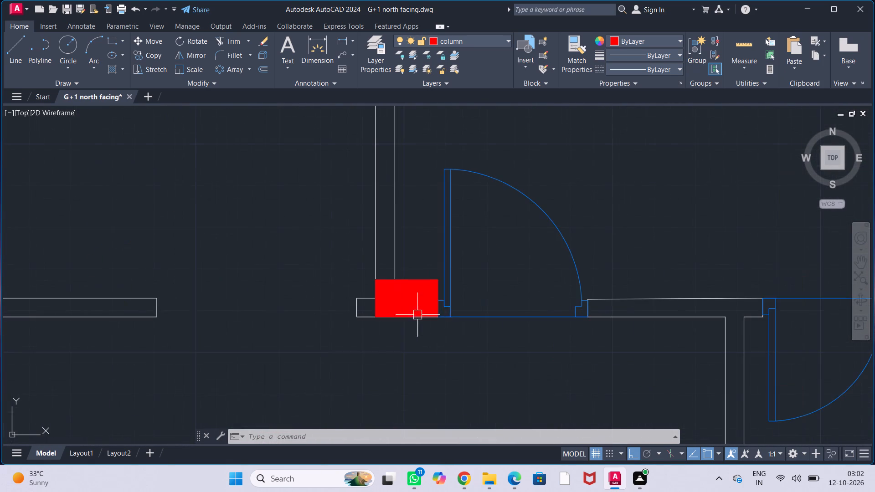
pyautogui.scroll(2, 436, 321)
pyautogui.click(410, 314)
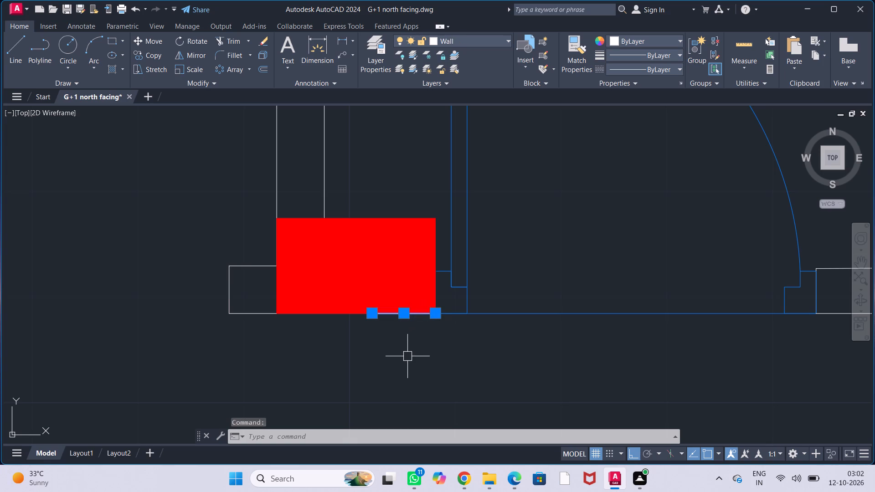
pyautogui.press('Delete')
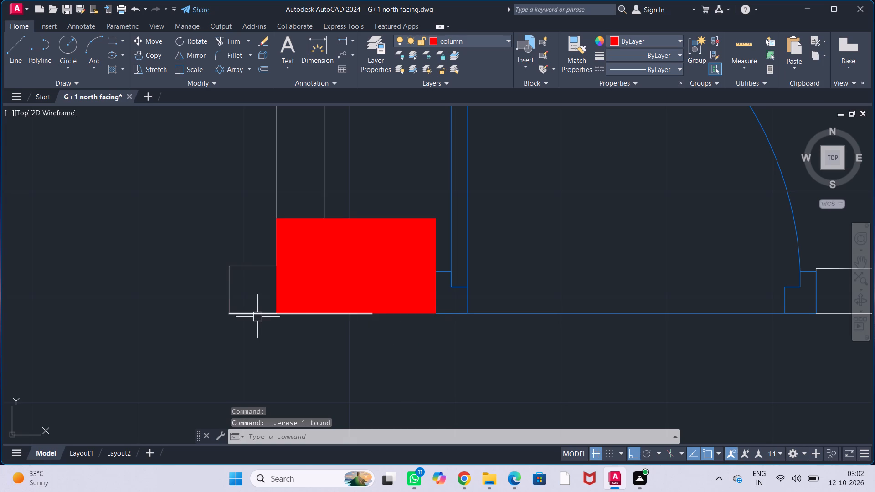
pyautogui.click(257, 317)
pyautogui.click(368, 316)
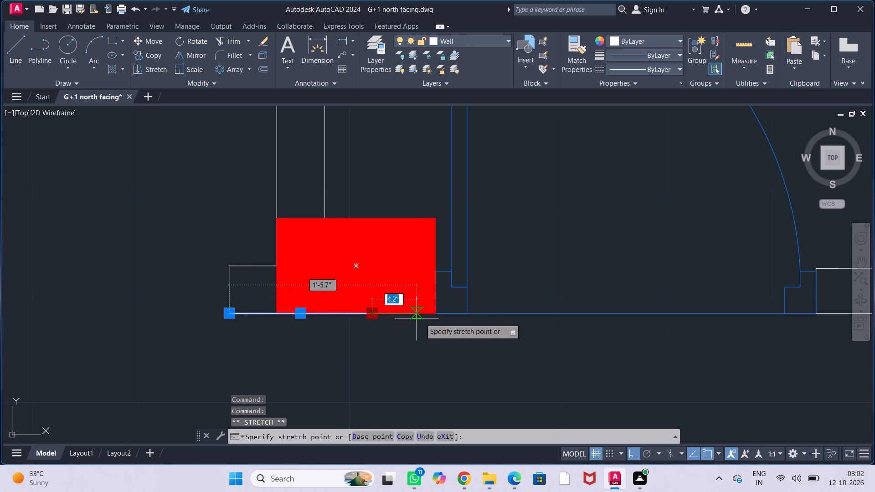
pyautogui.click(437, 318)
pyautogui.press('Escape')
pyautogui.press('Escape')
pyautogui.press('Escape')
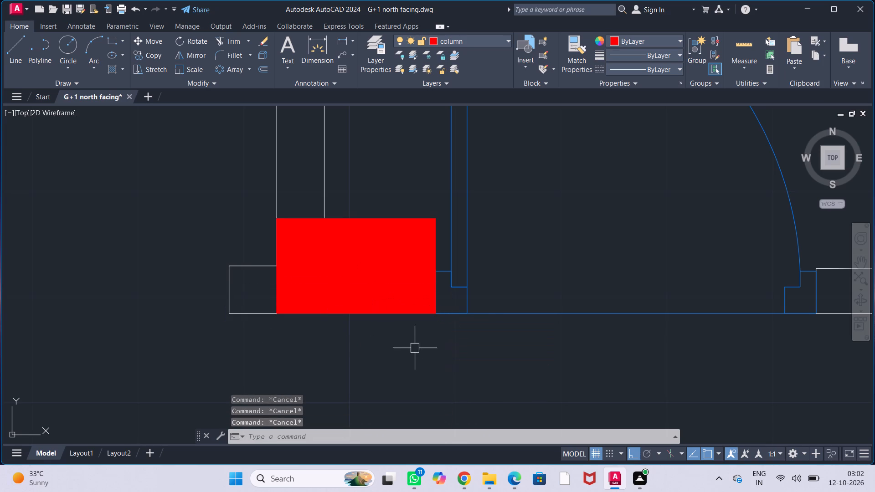
pyautogui.press('Escape')
pyautogui.press('Escape')
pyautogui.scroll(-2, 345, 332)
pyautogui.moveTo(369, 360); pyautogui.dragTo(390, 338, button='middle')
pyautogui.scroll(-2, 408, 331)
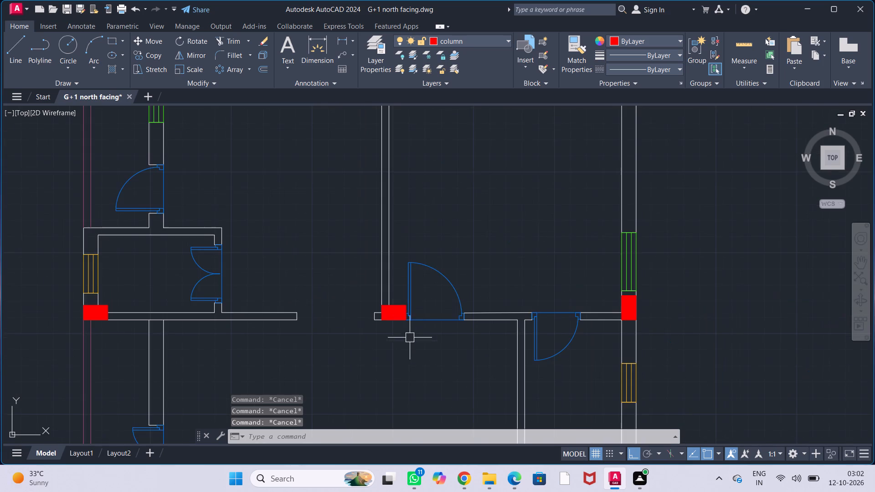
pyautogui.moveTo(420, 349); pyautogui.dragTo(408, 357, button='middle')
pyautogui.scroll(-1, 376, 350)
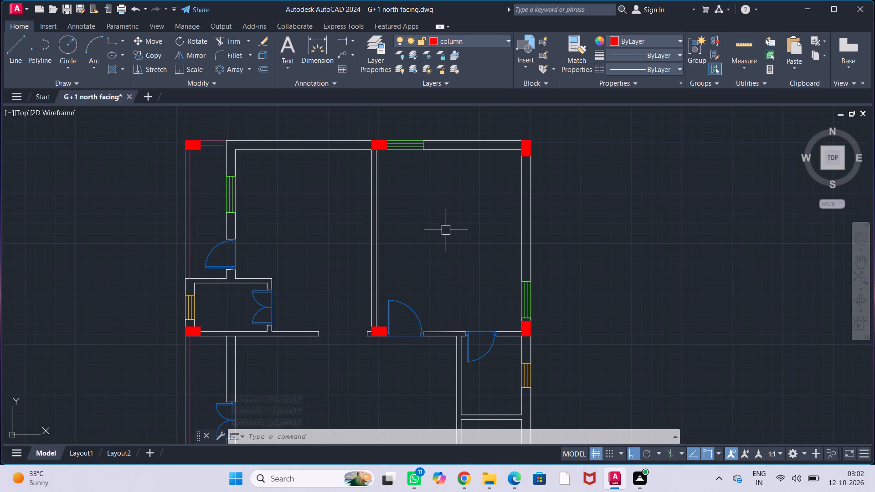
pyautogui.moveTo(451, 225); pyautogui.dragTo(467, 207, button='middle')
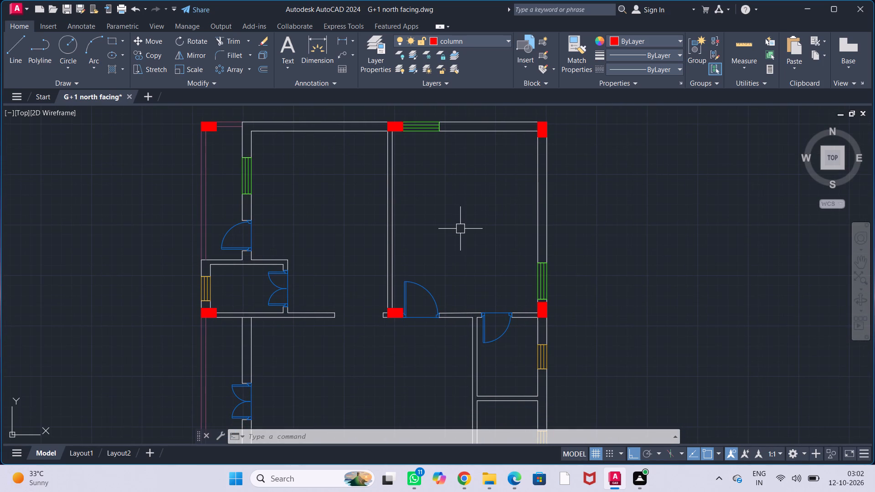
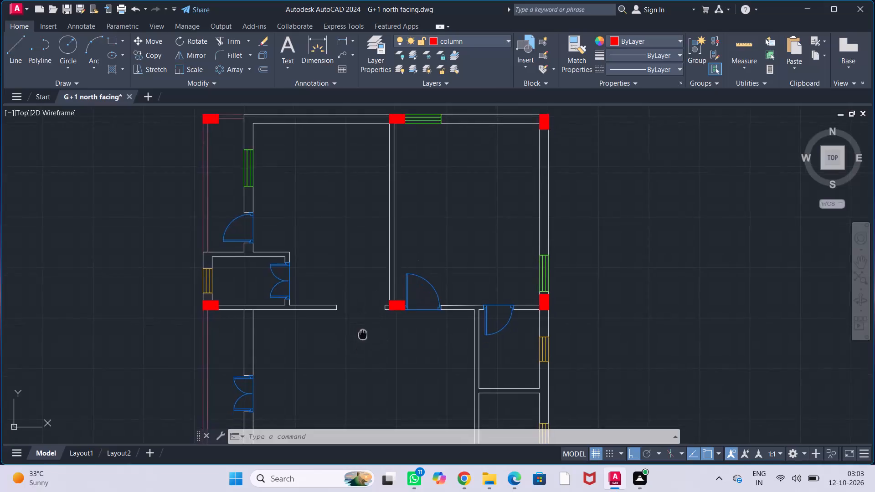
# Review the column positions throughout the floor plan, down to the staircase.
pyautogui.moveTo(328, 296); pyautogui.dragTo(351, 252, button='middle')
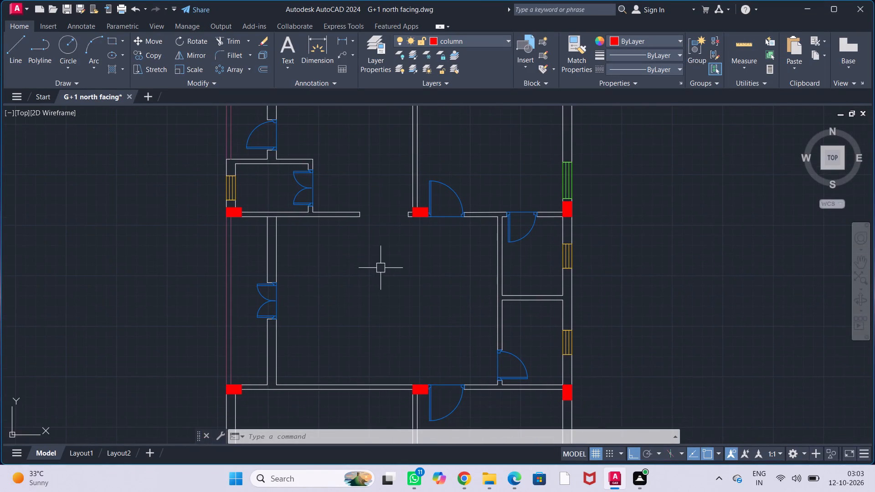
pyautogui.moveTo(382, 271); pyautogui.dragTo(386, 209, button='middle')
pyautogui.moveTo(387, 258); pyautogui.dragTo(386, 178, button='middle')
pyautogui.moveTo(385, 283); pyautogui.dragTo(376, 207, button='middle')
pyautogui.moveTo(386, 288); pyautogui.dragTo(376, 262, button='middle')
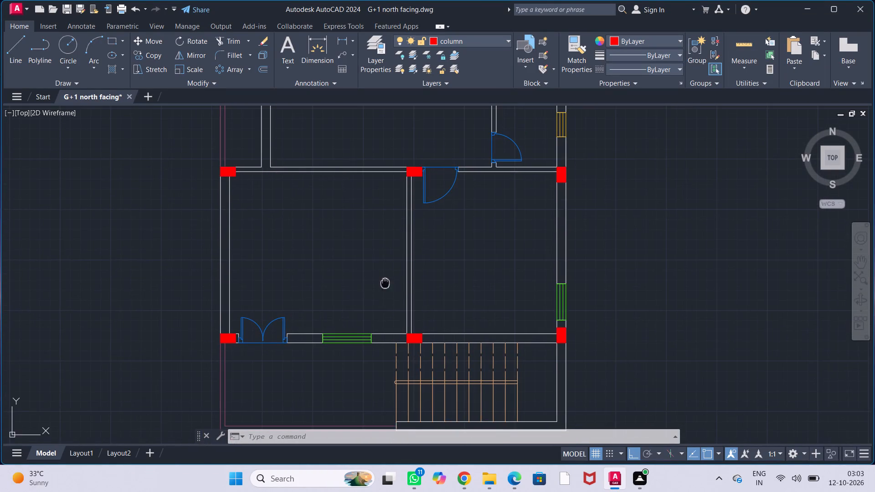
pyautogui.moveTo(376, 262); pyautogui.dragTo(363, 230, button='middle')
pyautogui.scroll(-1, 354, 232)
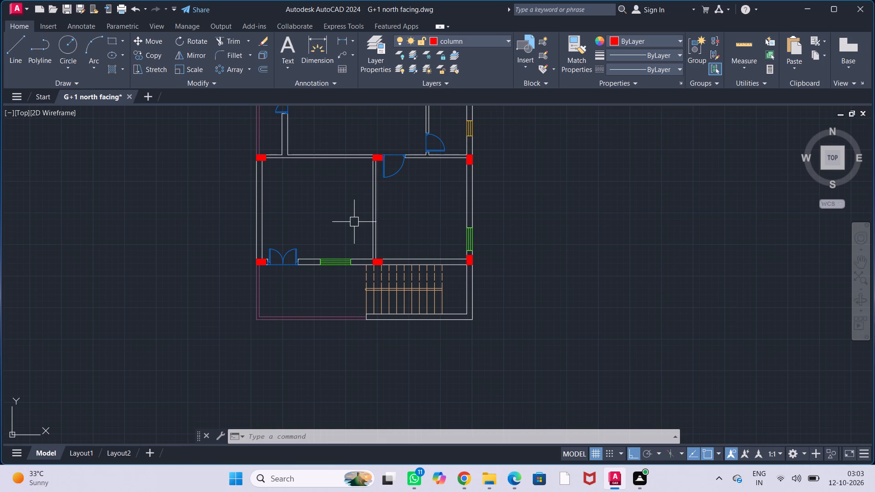
# Copy all twelve columns to the matching positions in the other floor plan enclosed by the boundary wall, using the top-left column's outer corner as base point.
pyautogui.moveTo(316, 221); pyautogui.dragTo(334, 276, button='middle')
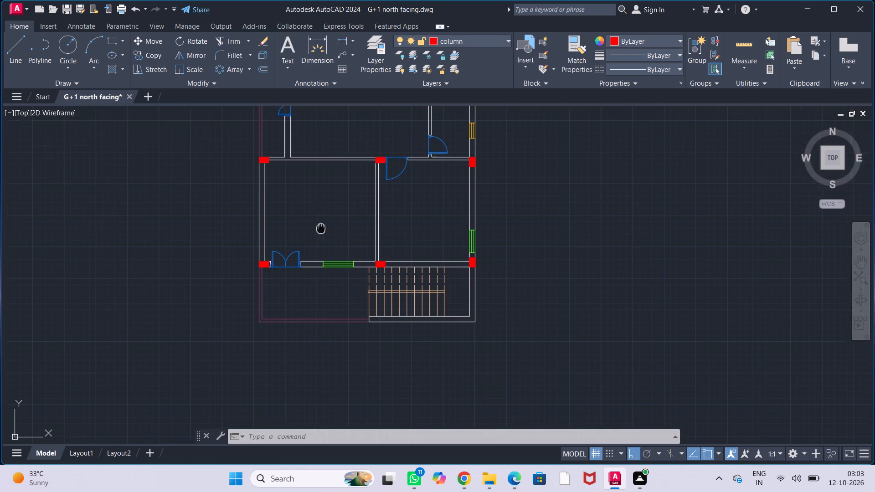
pyautogui.moveTo(334, 276); pyautogui.dragTo(340, 420, button='middle')
pyautogui.moveTo(365, 294); pyautogui.dragTo(363, 373, button='middle')
pyautogui.scroll(2, 288, 220)
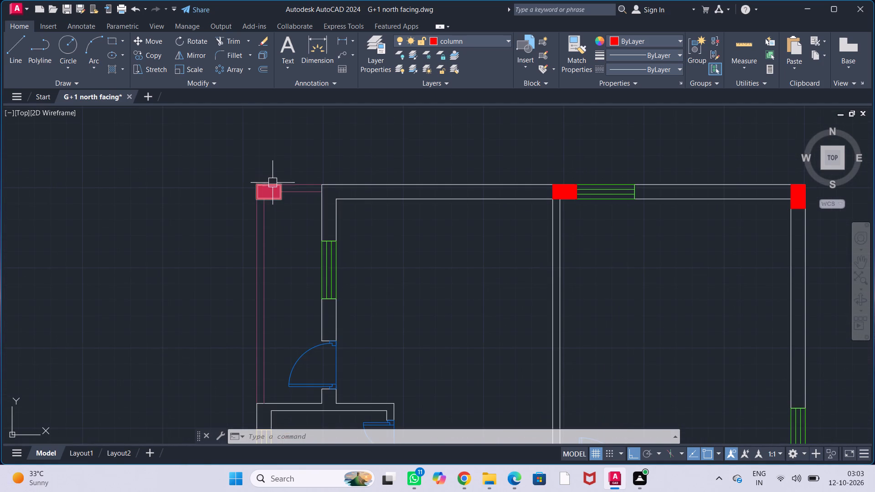
pyautogui.click(270, 189)
pyautogui.click(569, 191)
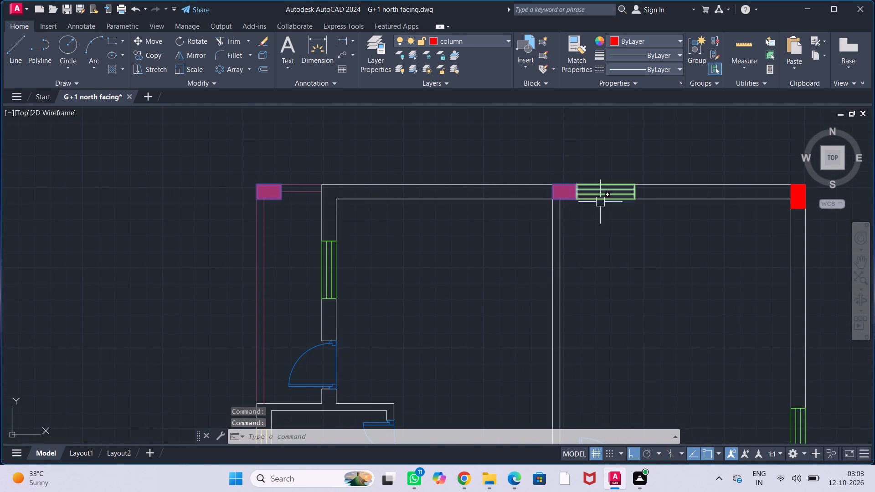
pyautogui.click(804, 199)
pyautogui.scroll(-1, 731, 258)
pyautogui.moveTo(722, 287); pyautogui.dragTo(525, 89, button='middle')
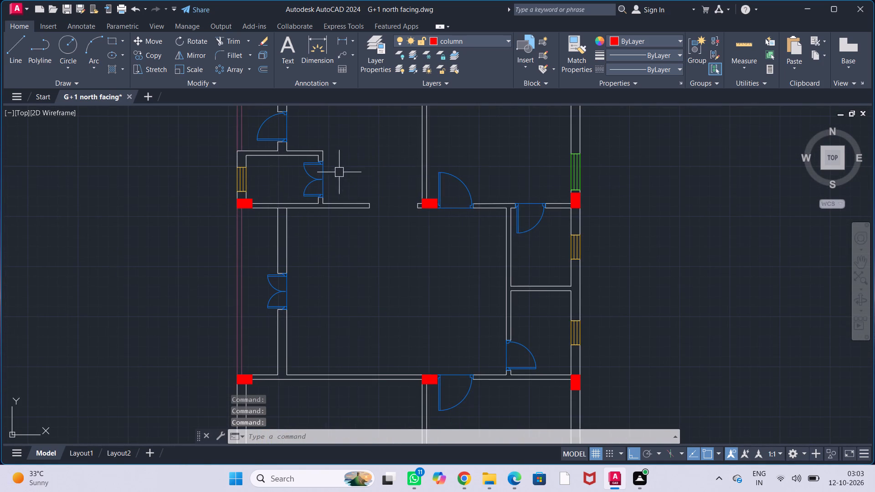
pyautogui.click(243, 206)
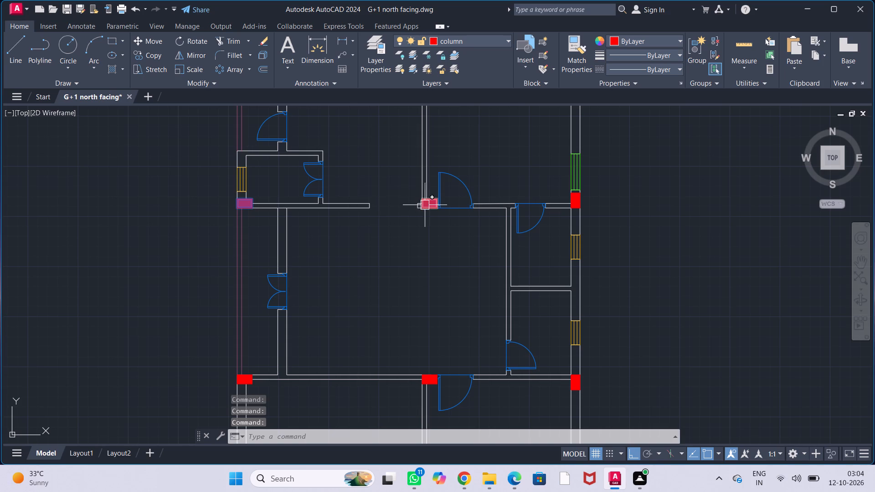
pyautogui.click(426, 205)
pyautogui.click(578, 202)
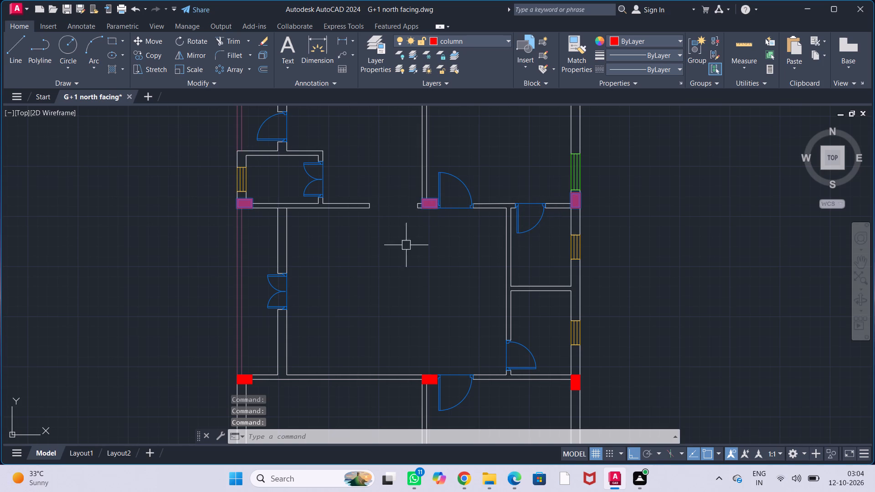
pyautogui.moveTo(388, 278); pyautogui.dragTo(369, 151, button='middle')
pyautogui.click(227, 255)
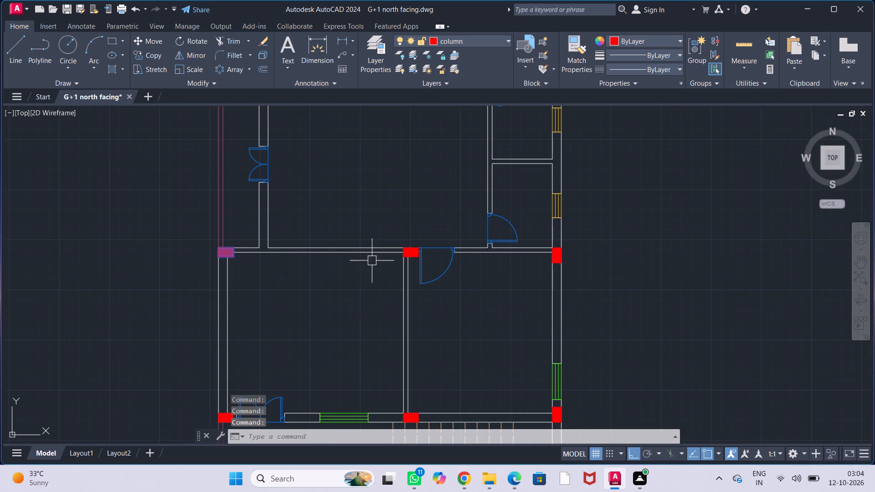
pyautogui.click(413, 250)
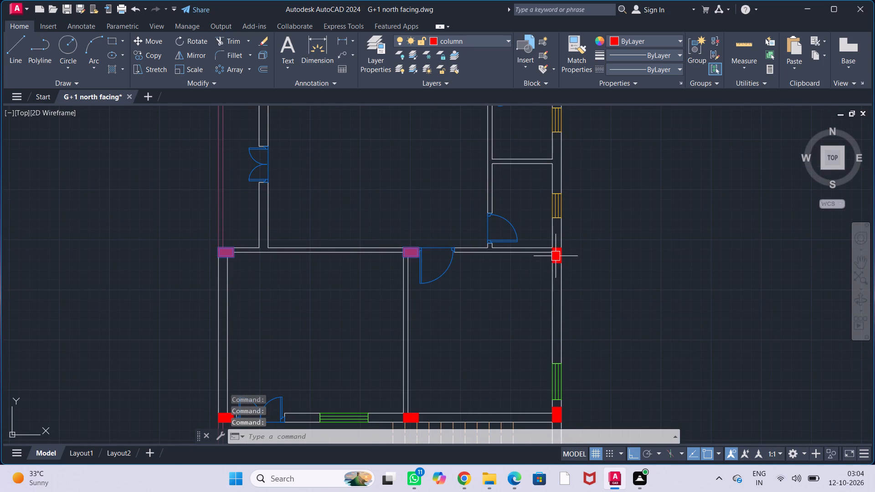
pyautogui.click(556, 256)
pyautogui.moveTo(492, 310); pyautogui.dragTo(491, 173, button='middle')
pyautogui.scroll(1, 255, 291)
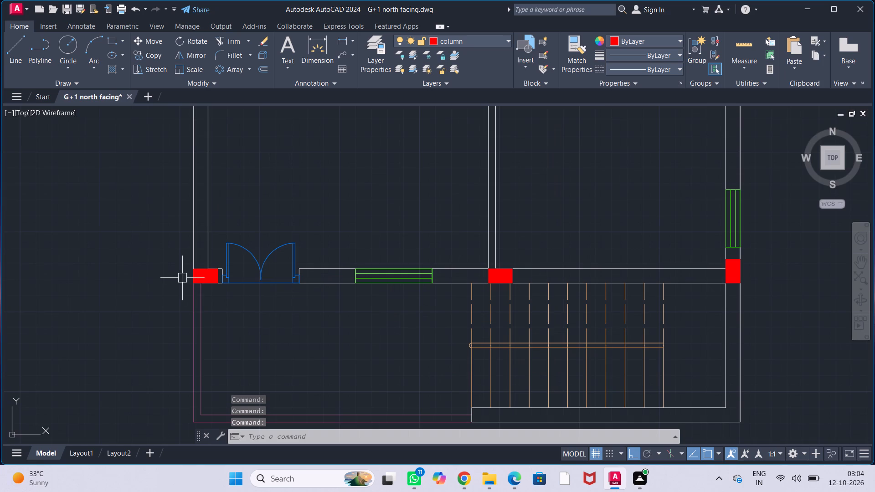
pyautogui.click(201, 280)
pyautogui.click(499, 275)
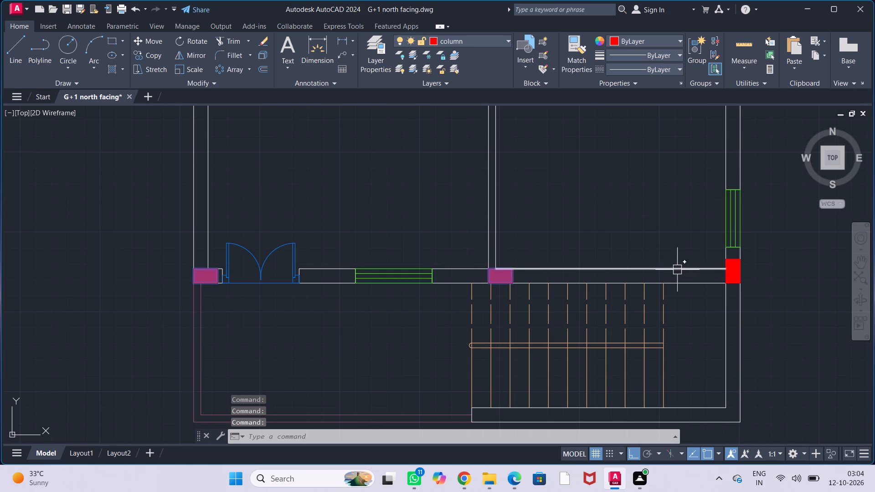
pyautogui.click(733, 277)
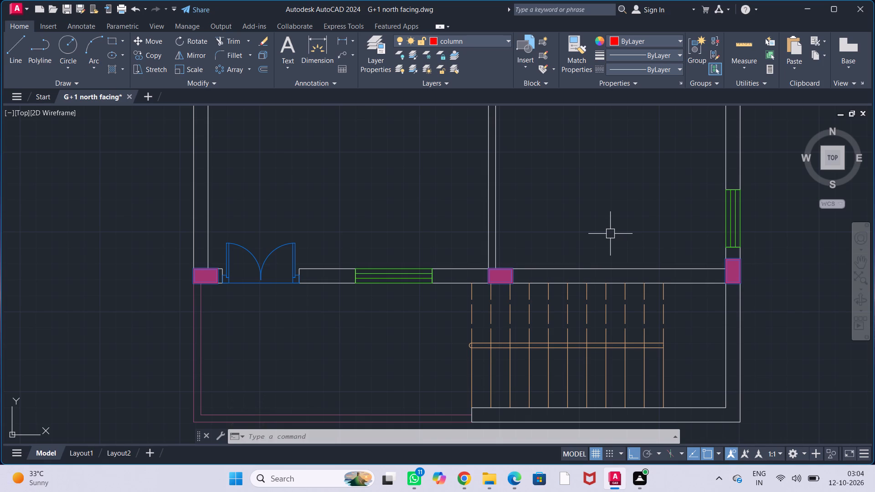
pyautogui.write('CO')
pyautogui.press('Return')
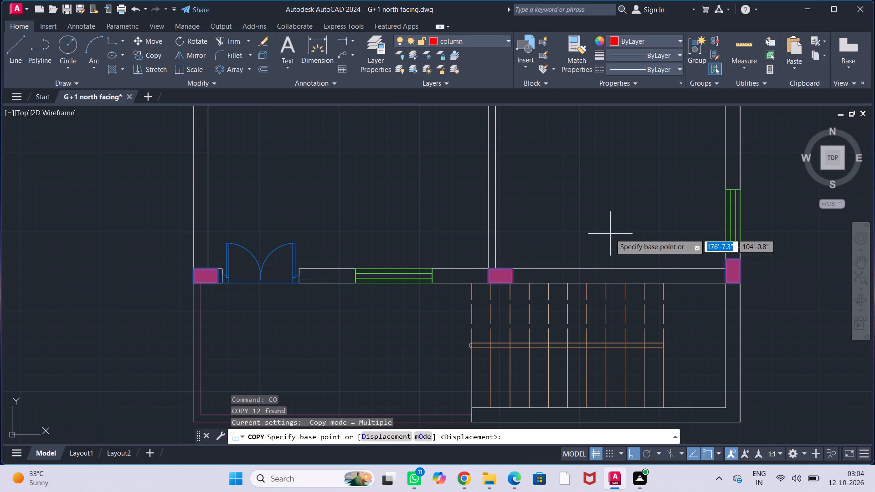
pyautogui.scroll(-2, 610, 234)
pyautogui.moveTo(610, 194); pyautogui.dragTo(490, 436, button='middle')
pyautogui.moveTo(407, 323); pyautogui.dragTo(410, 381, button='middle')
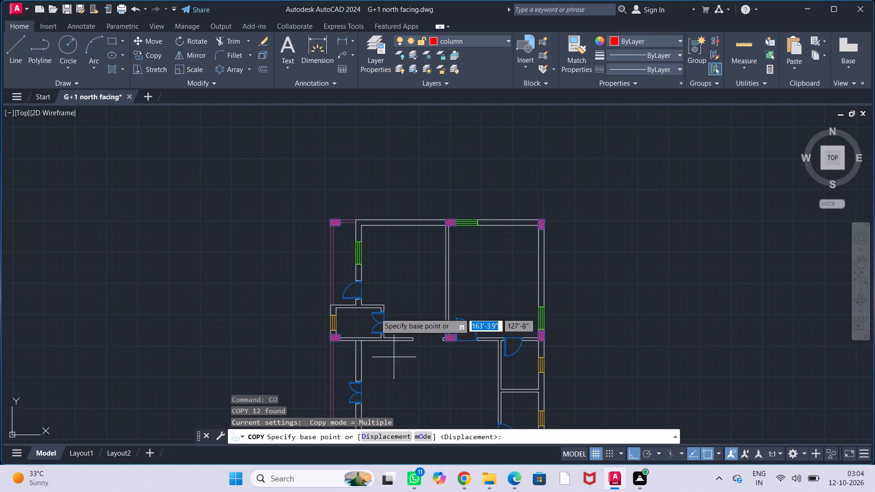
pyautogui.scroll(3, 318, 215)
pyautogui.click(358, 232)
pyautogui.scroll(-2, 237, 234)
pyautogui.moveTo(220, 227); pyautogui.dragTo(663, 283, button='middle')
pyautogui.moveTo(441, 271); pyautogui.dragTo(752, 272, button='middle')
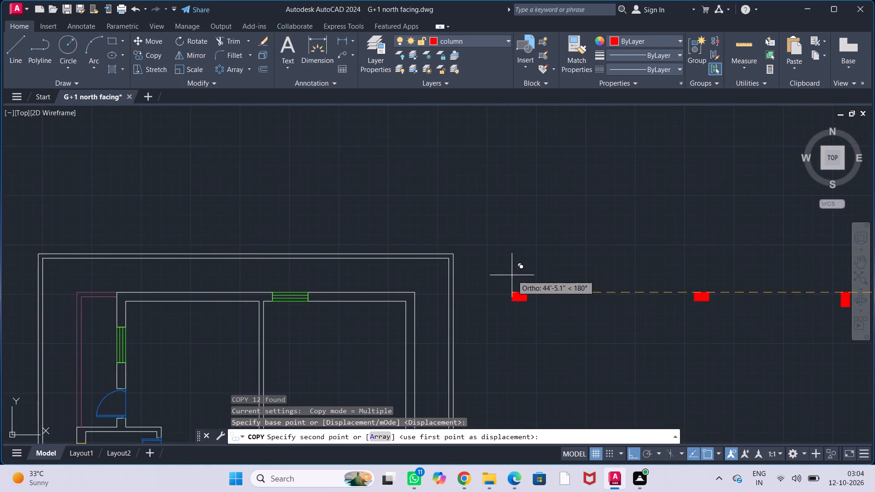
pyautogui.moveTo(532, 275); pyautogui.dragTo(709, 274, button='middle')
pyautogui.scroll(2, 255, 297)
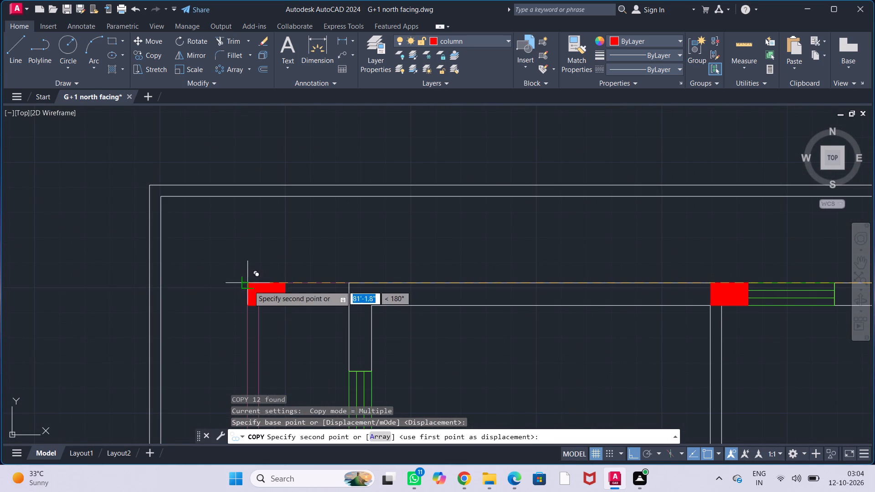
pyautogui.click(251, 284)
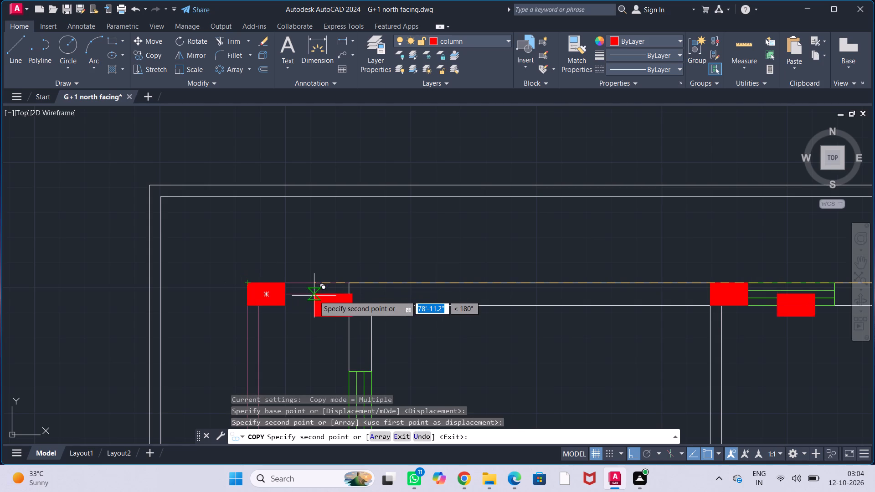
pyautogui.press('Escape')
pyautogui.press('Escape')
pyautogui.press('Escape')
pyautogui.press('Escape')
pyautogui.press('Escape')
# Draw a vertical reference line from the lower-left column's bottom-right corner down past both lines of the lower boundary wall.
pyautogui.scroll(-2, 305, 290)
pyautogui.scroll(-2, 349, 318)
pyautogui.moveTo(374, 350); pyautogui.dragTo(388, 214, button='middle')
pyautogui.moveTo(400, 316); pyautogui.dragTo(379, 215, button='middle')
pyautogui.moveTo(328, 332); pyautogui.dragTo(324, 308, button='middle')
pyautogui.scroll(2, 322, 272)
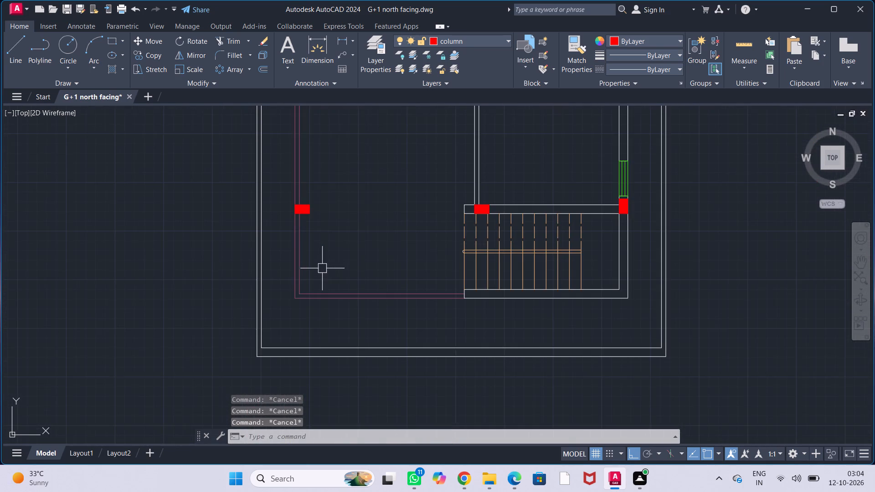
pyautogui.moveTo(340, 265); pyautogui.dragTo(349, 227, button='middle')
pyautogui.scroll(1, 361, 219)
pyautogui.press('l')
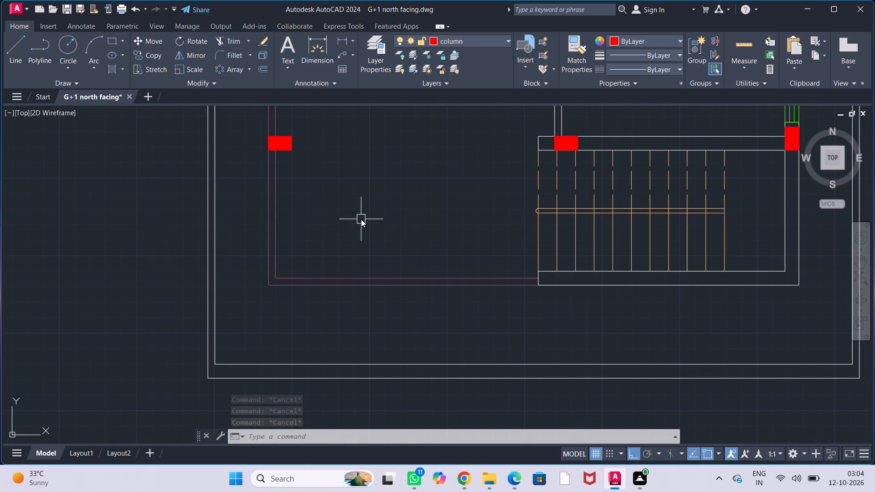
pyautogui.press('Return')
pyautogui.click(291, 151)
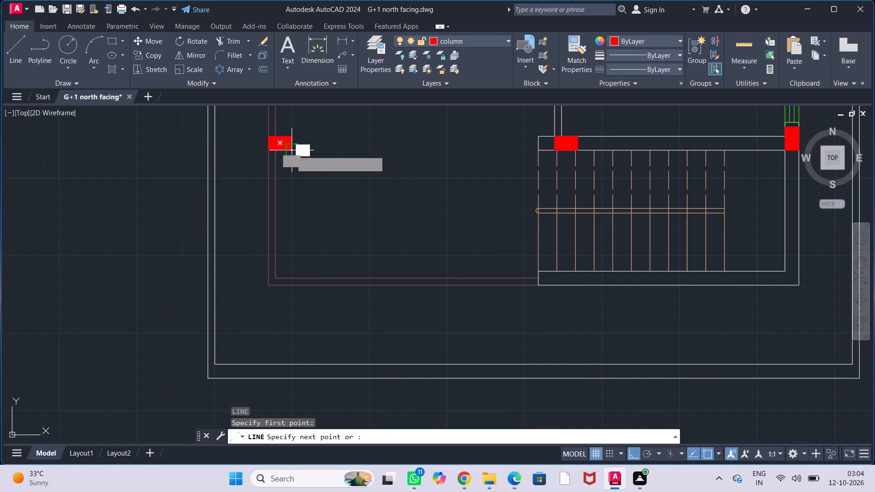
pyautogui.moveTo(299, 410); pyautogui.dragTo(299, 336, button='middle')
pyautogui.click(296, 350)
pyautogui.press('Escape')
pyautogui.press('Escape')
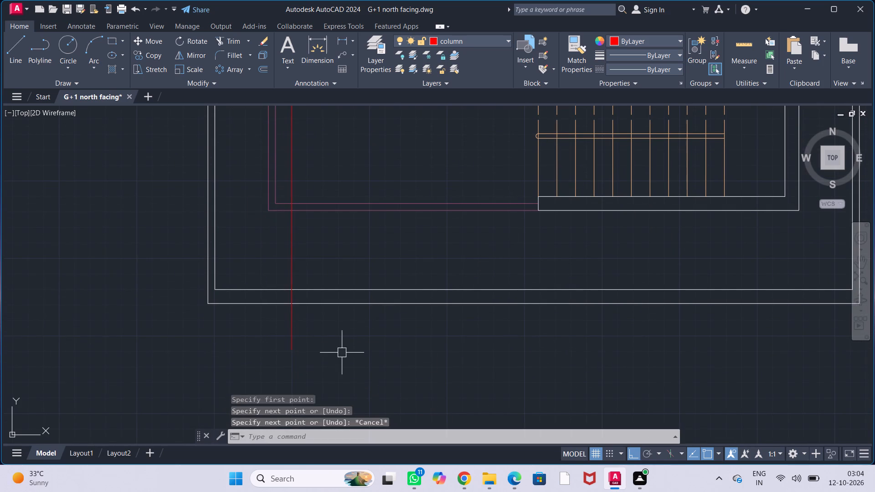
pyautogui.press('Escape')
pyautogui.press('Escape')
pyautogui.press('Escape')
pyautogui.press('Escape')
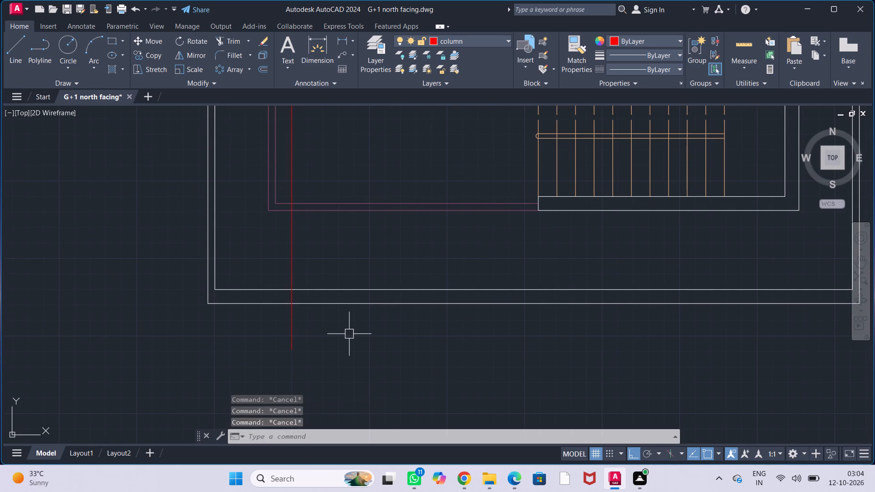
# On the Wall layer, draw a short line across the lower boundary wall's thickness where the red reference line crosses it.
pyautogui.click(489, 36)
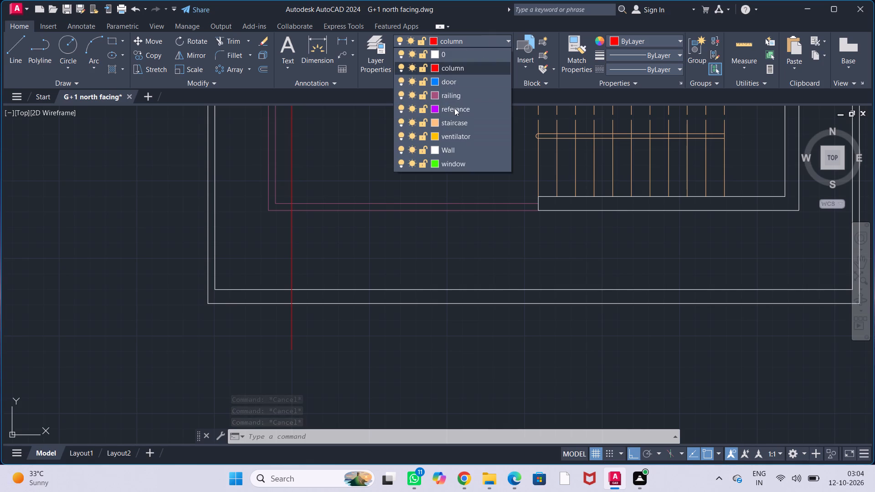
pyautogui.click(461, 150)
pyautogui.moveTo(372, 268); pyautogui.dragTo(330, 252, button='middle')
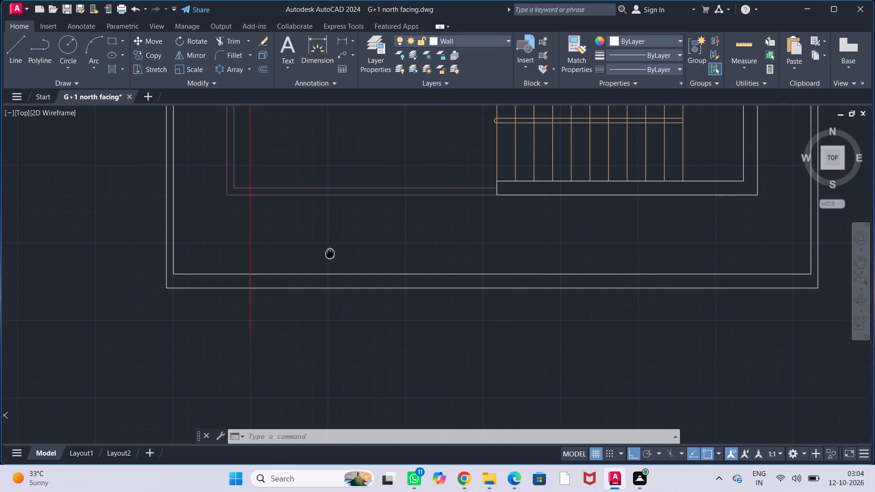
pyautogui.press('l')
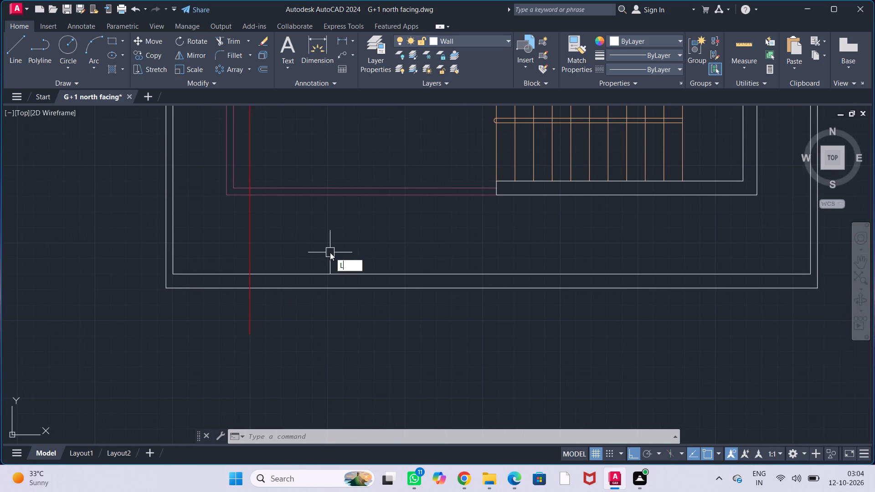
pyautogui.press('Return')
pyautogui.scroll(2, 248, 283)
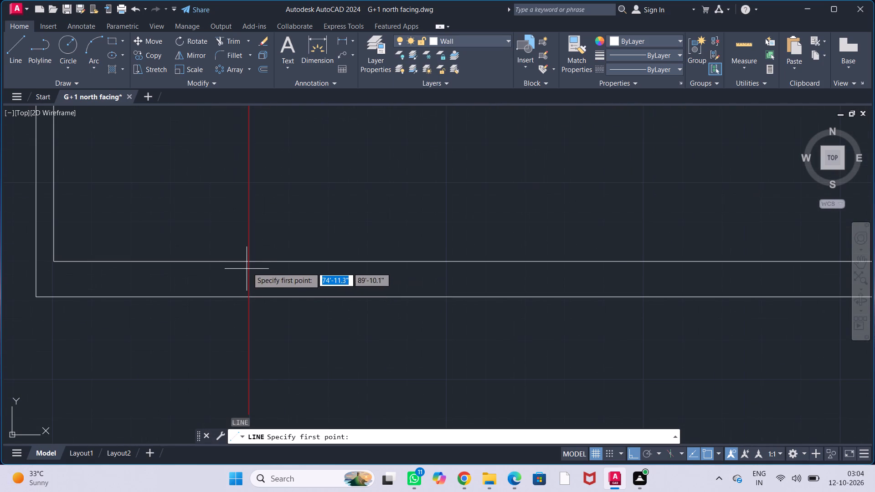
pyautogui.click(248, 262)
pyautogui.click(248, 296)
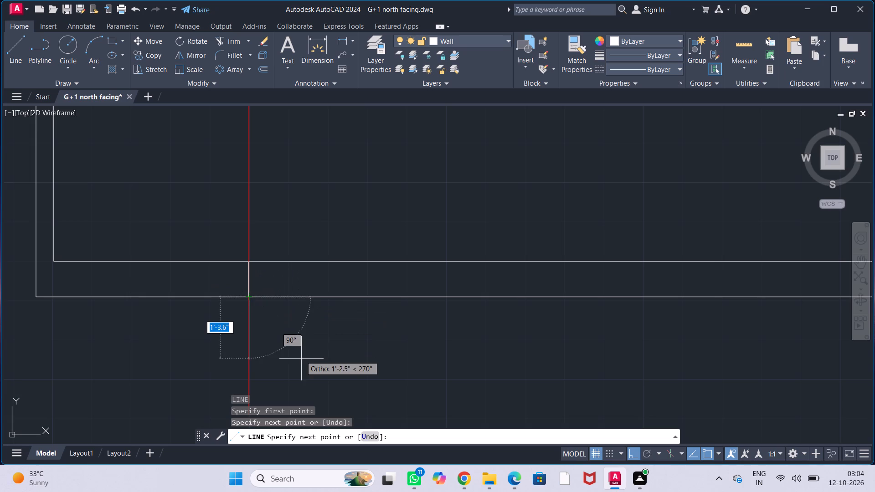
pyautogui.press('Escape')
pyautogui.press('Escape')
pyautogui.press('Escape')
pyautogui.press('Escape')
pyautogui.press('Escape')
pyautogui.press('Escape')
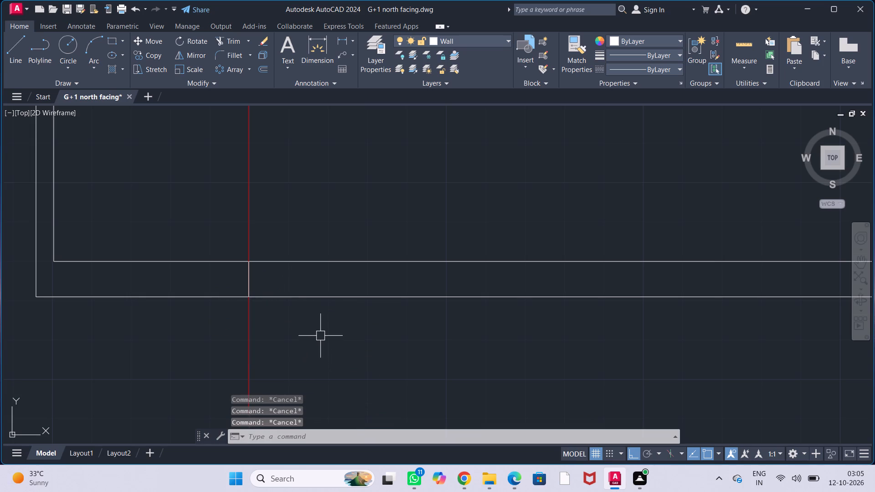
# Offset the short boundary wall line 10' towards the staircase side to mark the opening's other edge.
pyautogui.write('OFF')
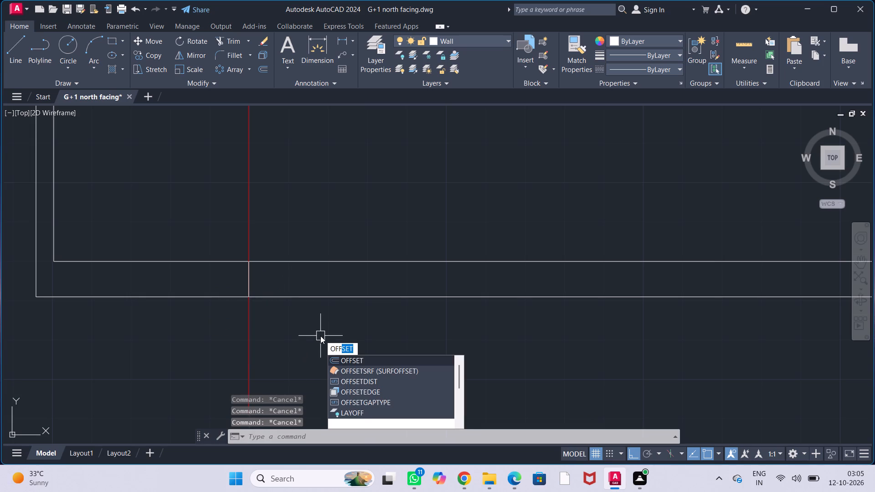
pyautogui.press('Return')
pyautogui.write("10'")
pyautogui.press('Return')
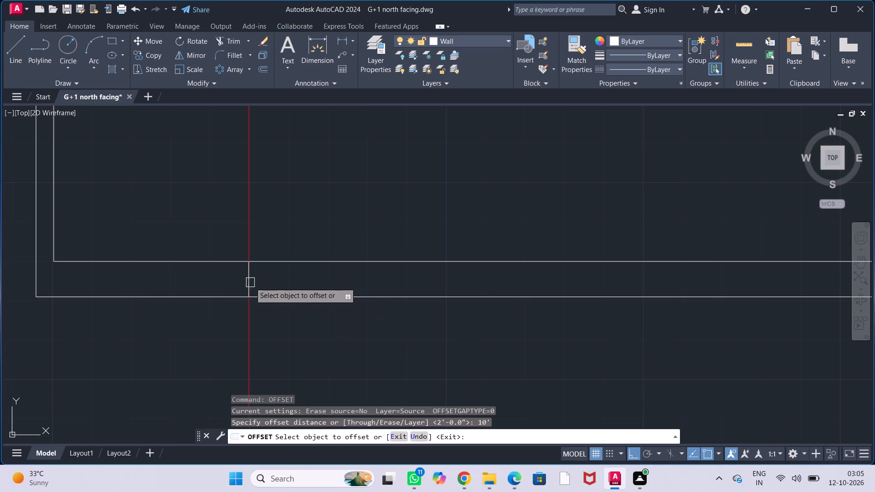
pyautogui.click(250, 282)
pyautogui.click(457, 305)
pyautogui.scroll(-3, 470, 365)
pyautogui.moveTo(500, 372); pyautogui.dragTo(476, 349, button='middle')
pyautogui.scroll(1, 474, 344)
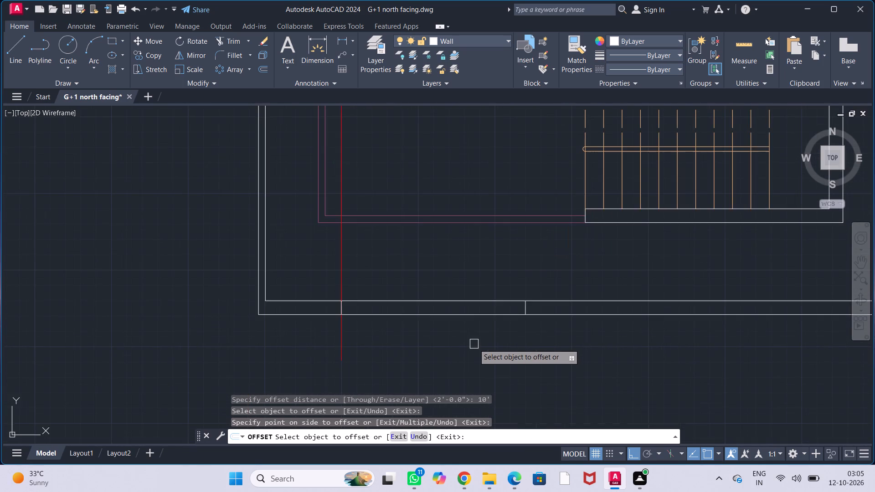
pyautogui.moveTo(474, 344); pyautogui.dragTo(455, 324, button='middle')
pyautogui.press('Escape')
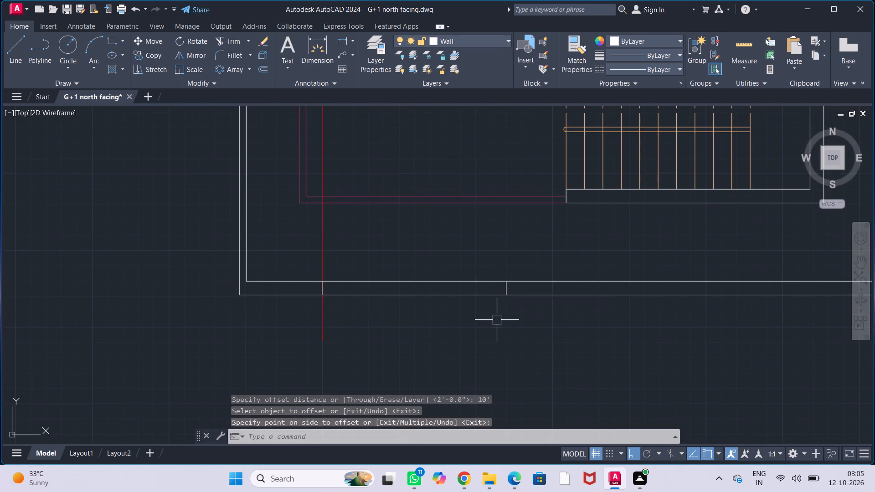
pyautogui.press('Escape')
pyautogui.press('Escape')
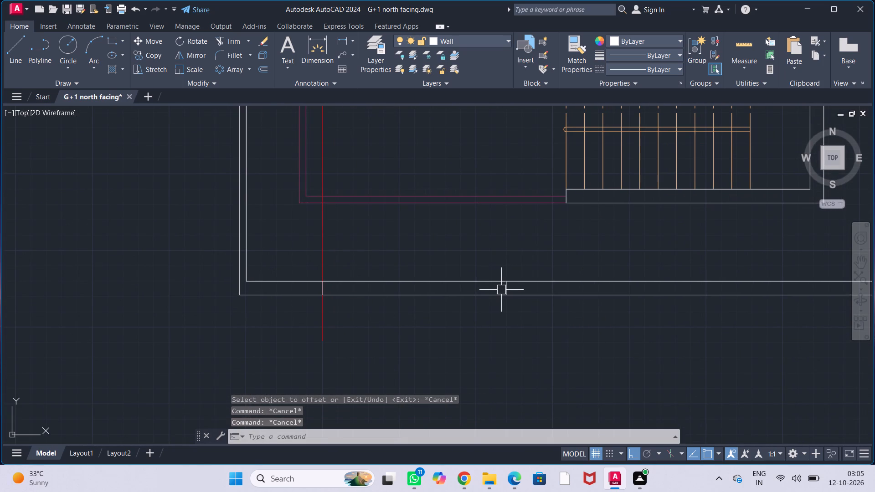
# Replace the opening's staircase-side edge line with one offset 8' from the remaining short boundary wall line.
pyautogui.click(509, 288)
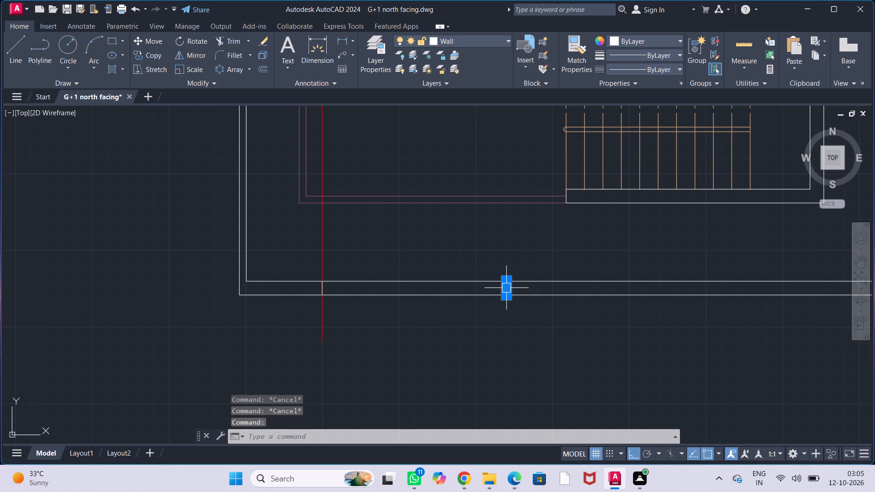
pyautogui.press('Delete')
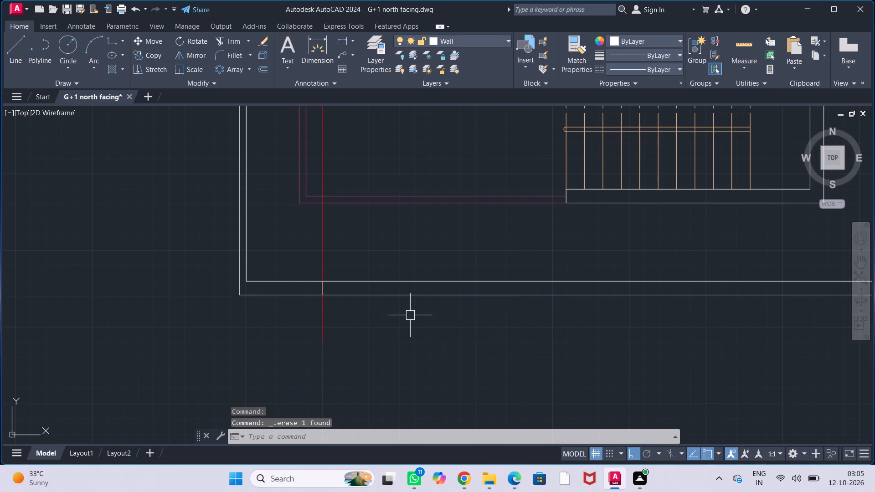
pyautogui.write('OFF')
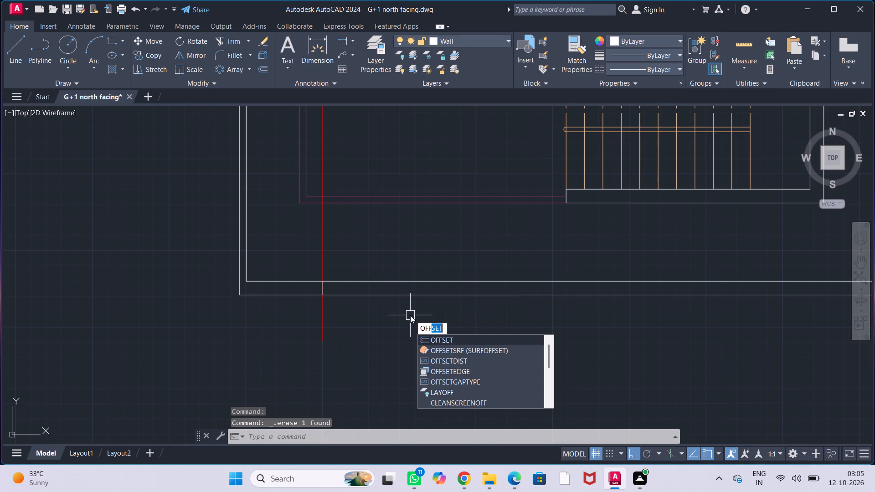
pyautogui.press('Return')
pyautogui.write("8'")
pyautogui.press('Return')
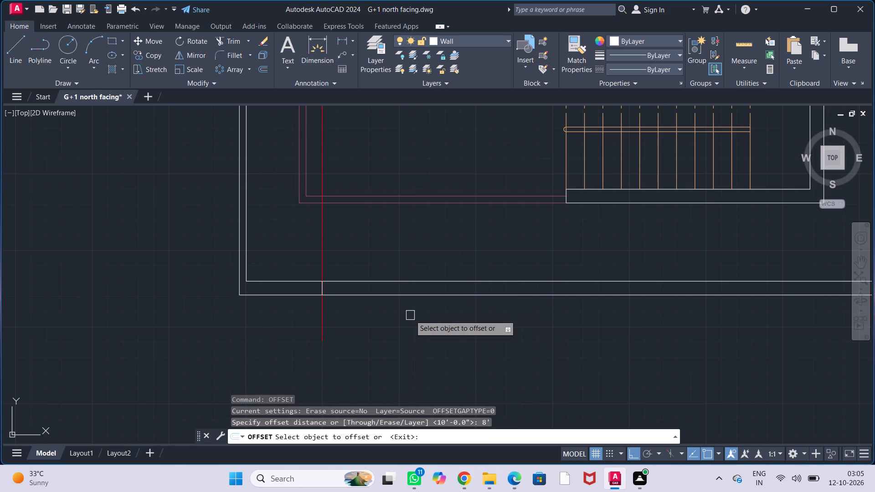
pyautogui.click(319, 287)
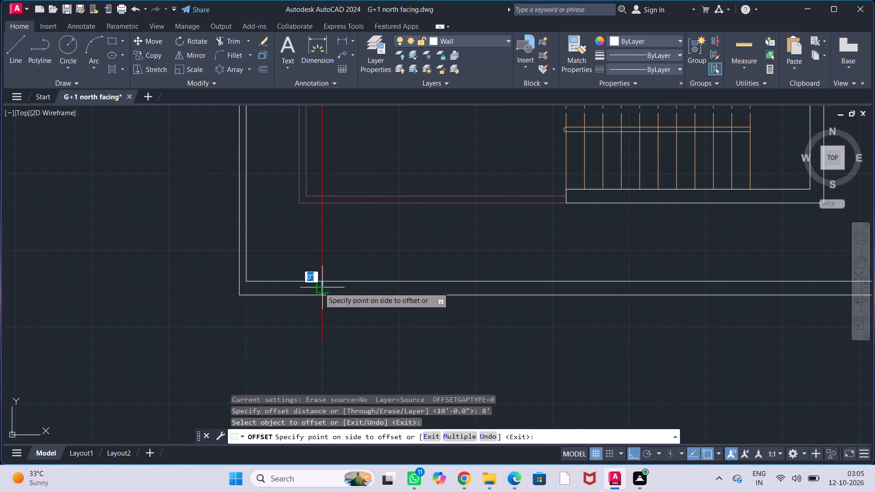
pyautogui.click(432, 291)
pyautogui.press('Escape')
pyautogui.press('Escape')
pyautogui.press('Escape')
pyautogui.press('Escape')
pyautogui.press('Escape')
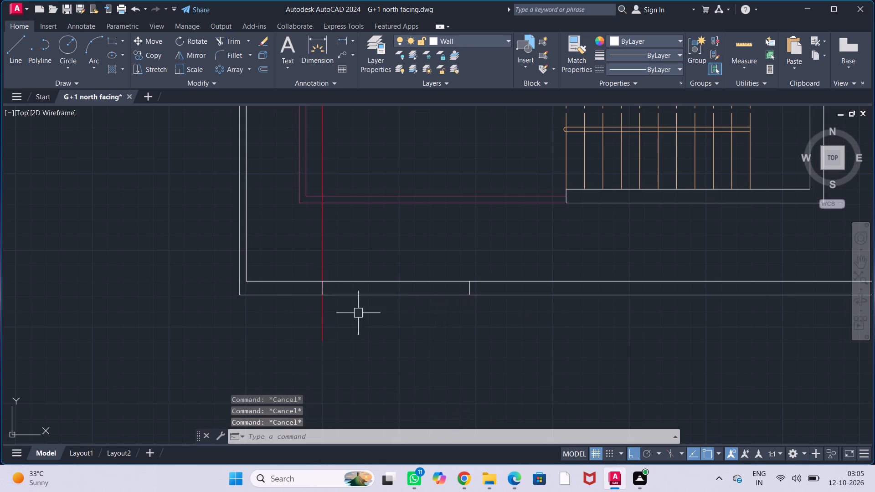
# Erase the red vertical reference line crossing the lower boundary wall.
pyautogui.click(325, 251)
pyautogui.press('Delete')
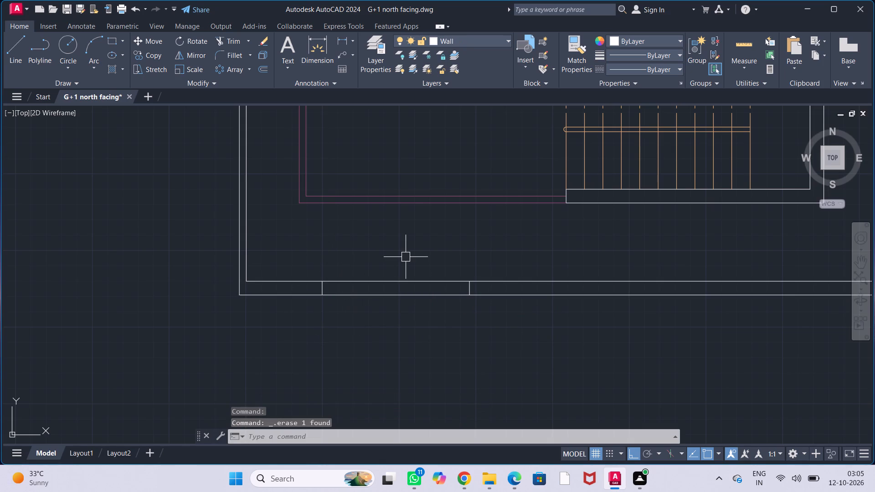
# Trim both lower boundary wall lines between the two short edge lines to open the gap.
pyautogui.write('TRIM')
pyautogui.press('Return')
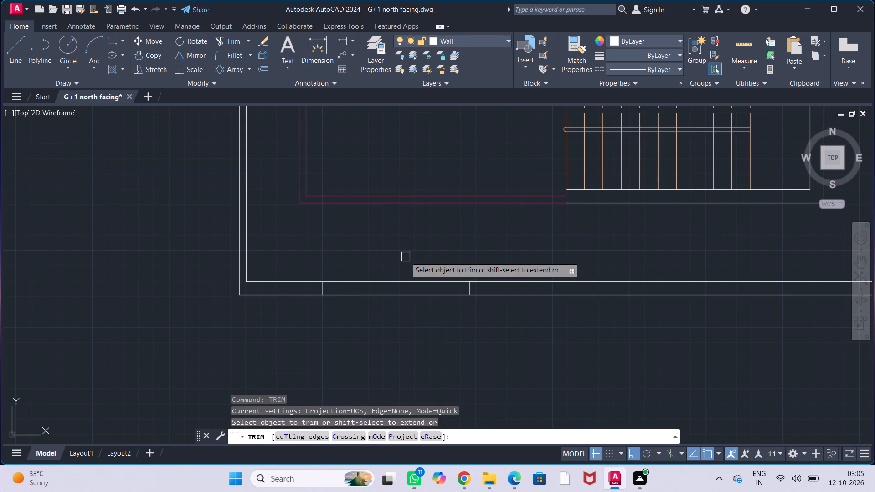
pyautogui.moveTo(388, 265); pyautogui.dragTo(385, 354)
pyautogui.press('Escape')
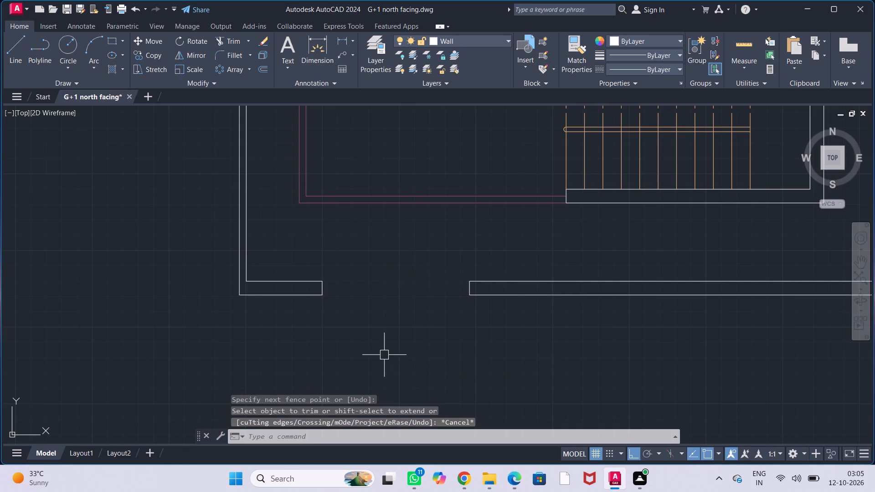
pyautogui.press('Escape')
pyautogui.press('Escape')
pyautogui.press('Escape')
pyautogui.press('Escape')
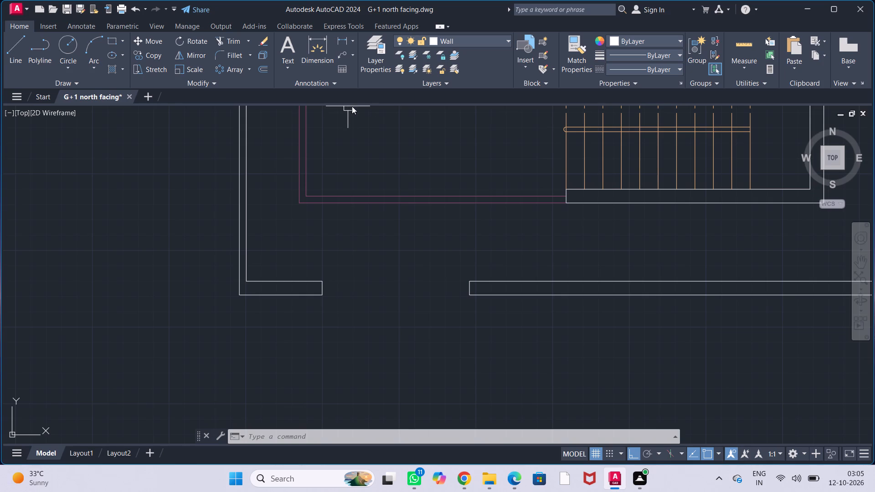
# Create a new layer named GATE with index color 30.
pyautogui.moveTo(386, 152); pyautogui.dragTo(359, 149, button='middle')
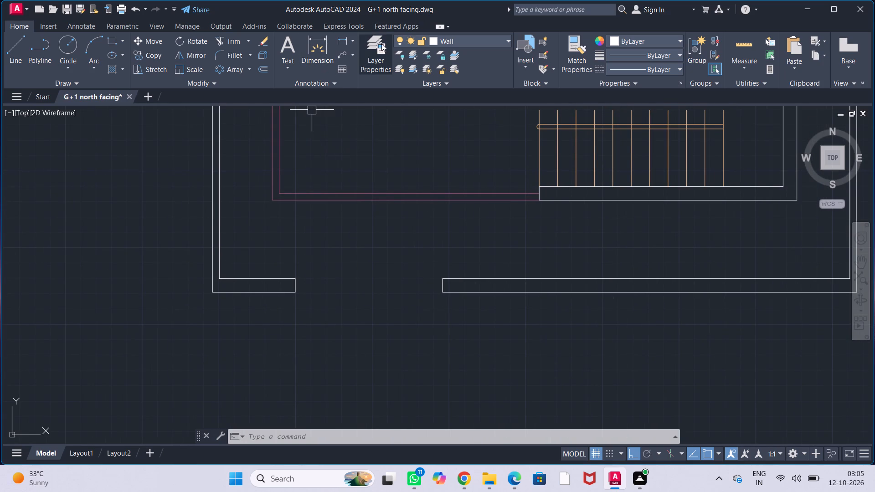
pyautogui.click(373, 46)
pyautogui.click(120, 54)
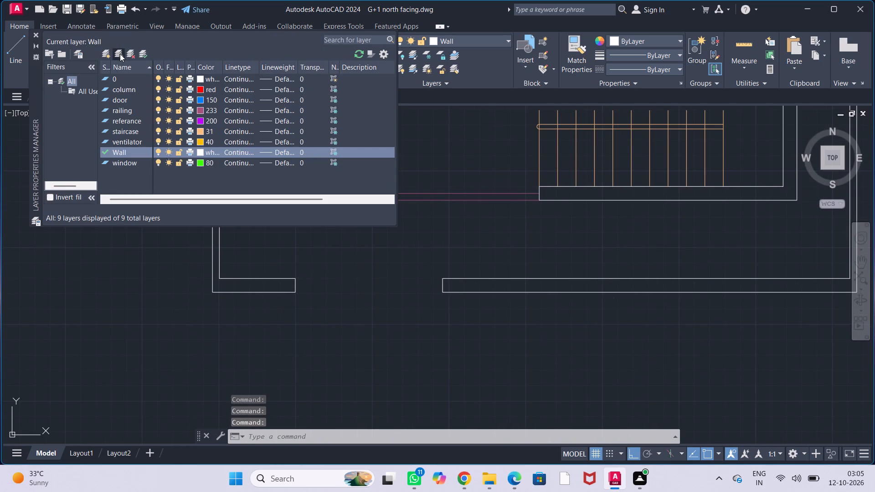
pyautogui.press('BackSpace')
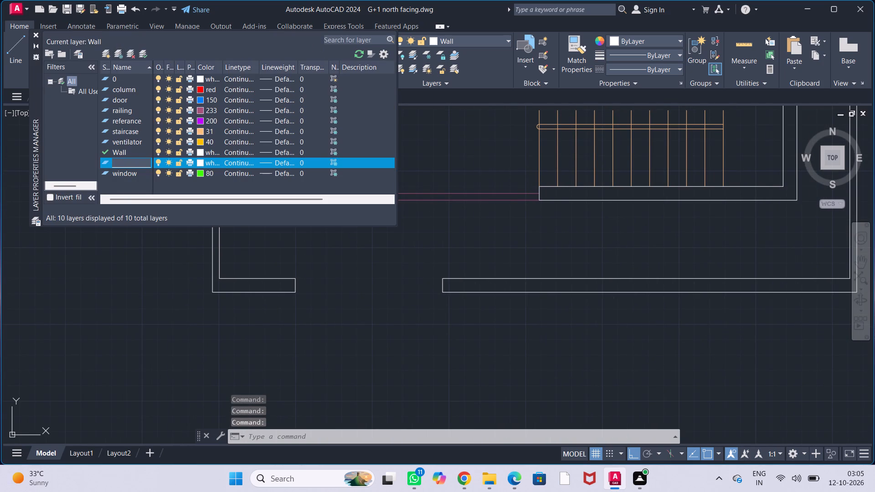
pyautogui.write('GATE')
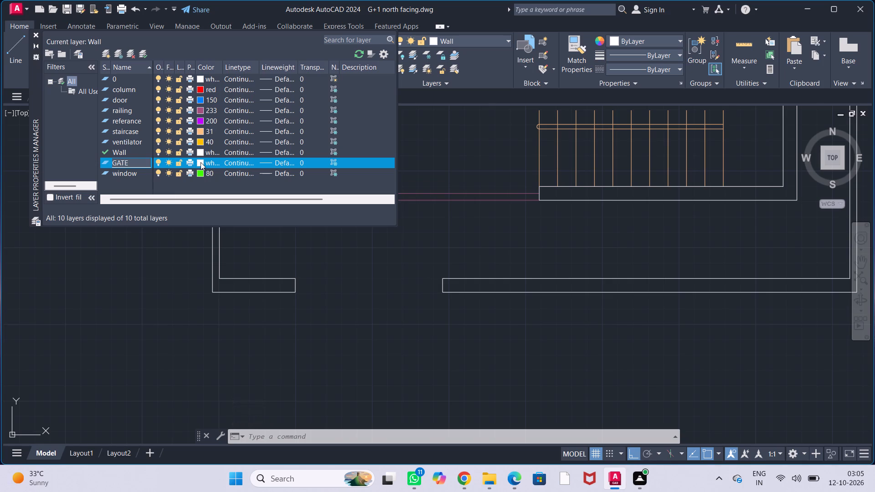
pyautogui.click(201, 162)
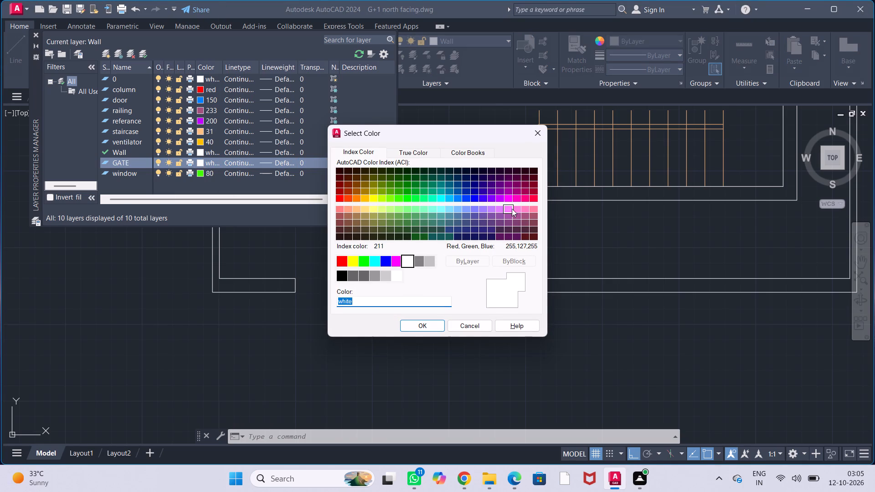
pyautogui.click(355, 199)
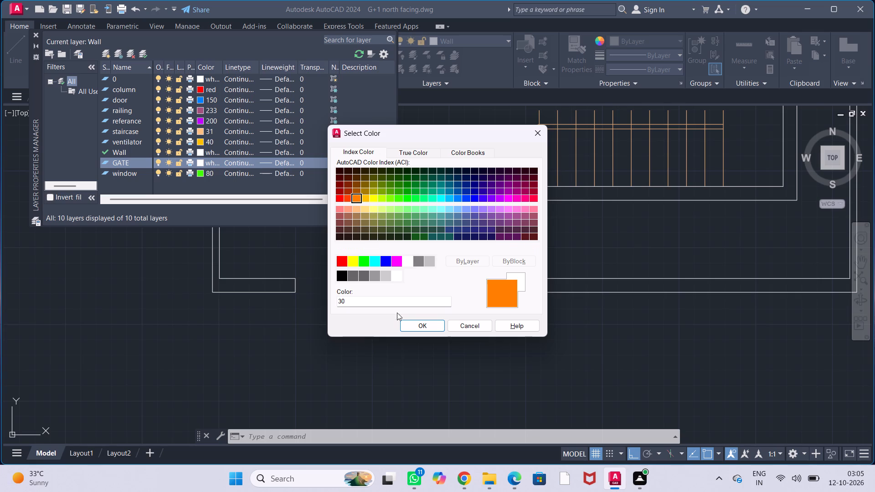
pyautogui.click(414, 324)
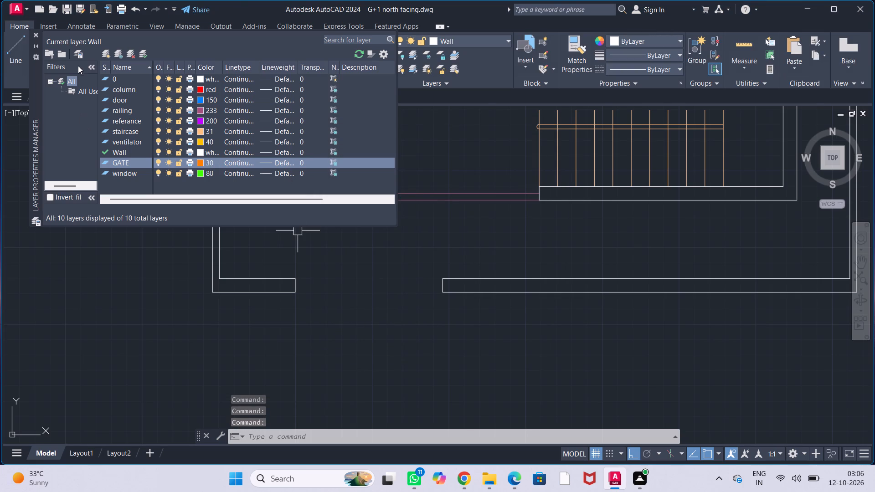
pyautogui.click(33, 34)
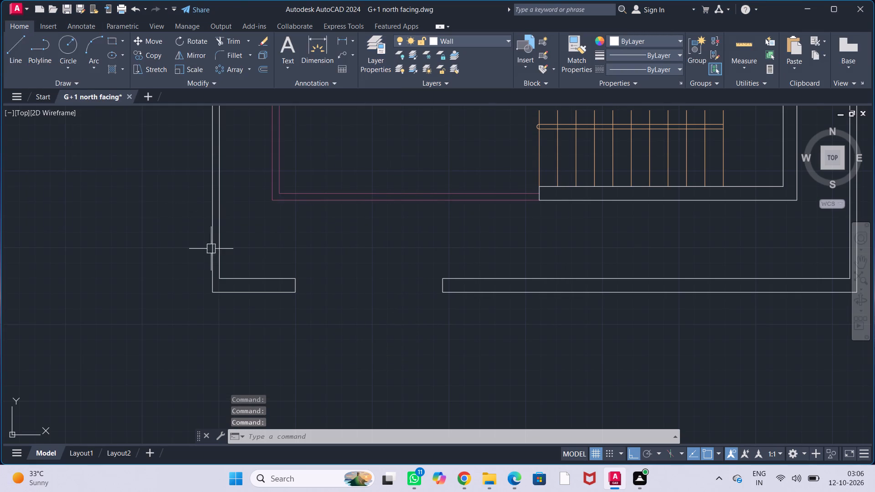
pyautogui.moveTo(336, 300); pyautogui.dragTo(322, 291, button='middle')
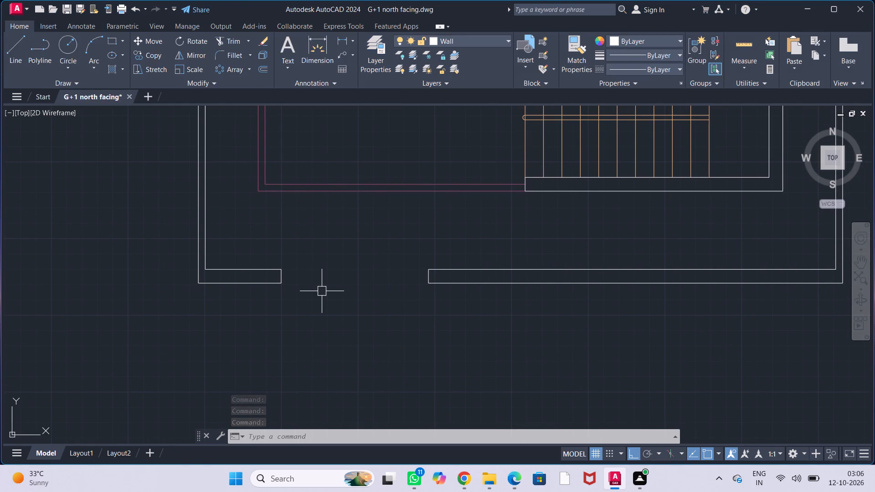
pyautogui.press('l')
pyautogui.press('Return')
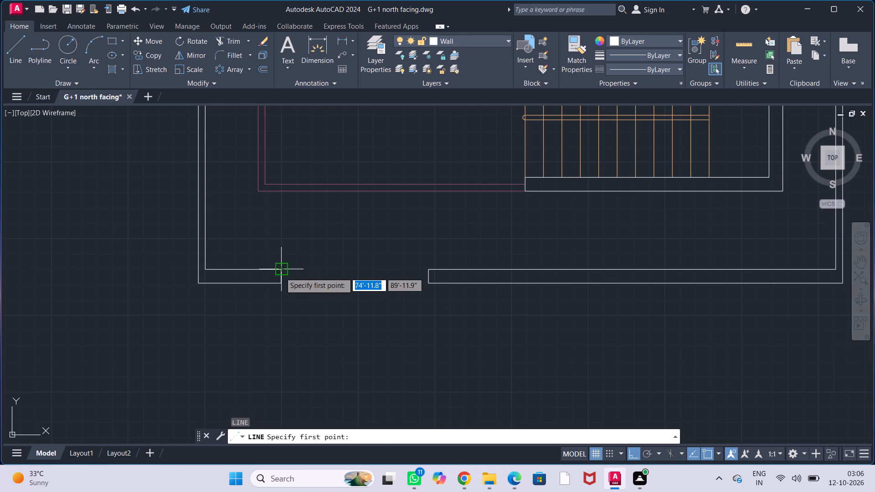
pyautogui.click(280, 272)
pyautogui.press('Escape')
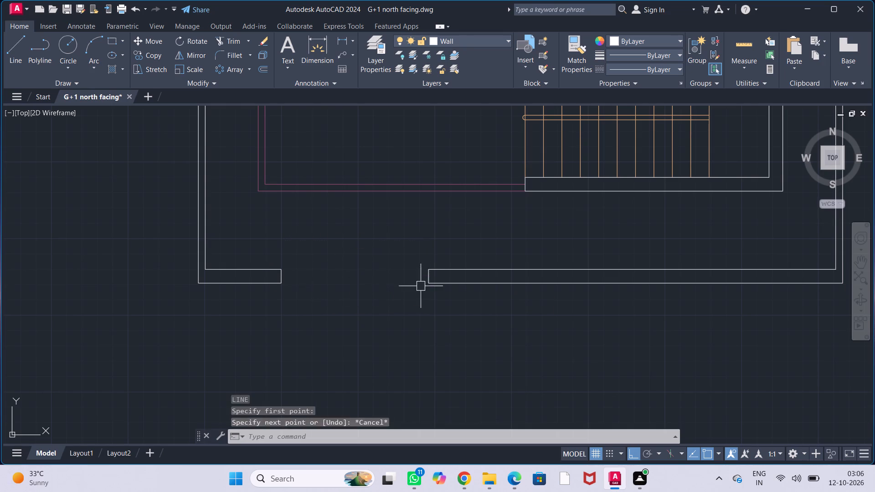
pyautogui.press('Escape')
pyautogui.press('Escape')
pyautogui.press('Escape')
# On the GATE layer, draw a diagonal line across the opening from the left jamb's inner corner to the right jamb's outer corner.
pyautogui.click(474, 40)
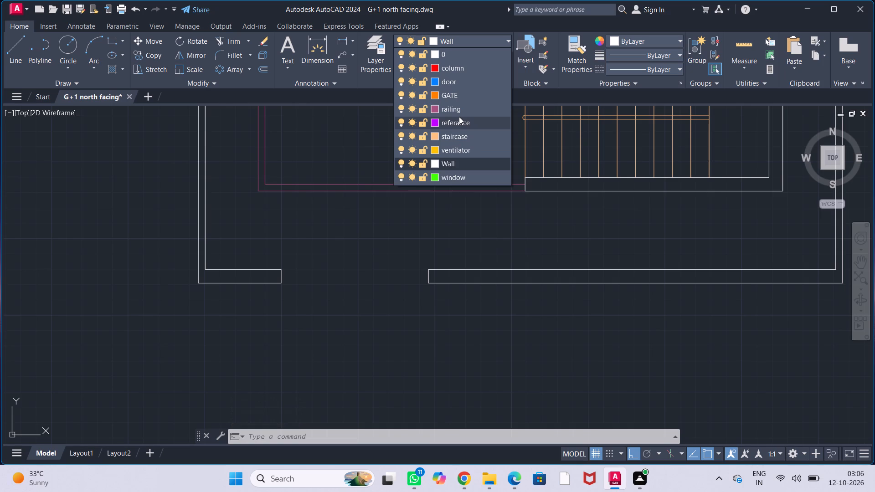
pyautogui.click(459, 94)
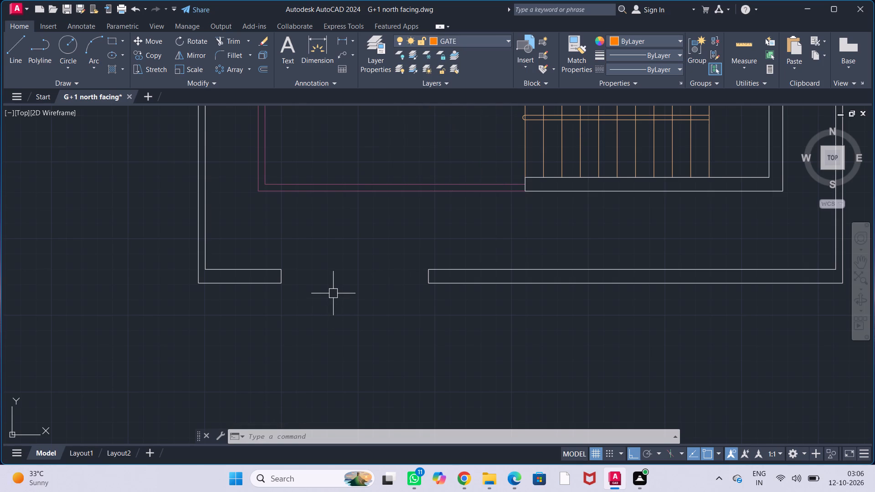
pyautogui.press('l')
pyautogui.press('Return')
pyautogui.moveTo(278, 272); pyautogui.dragTo(282, 273)
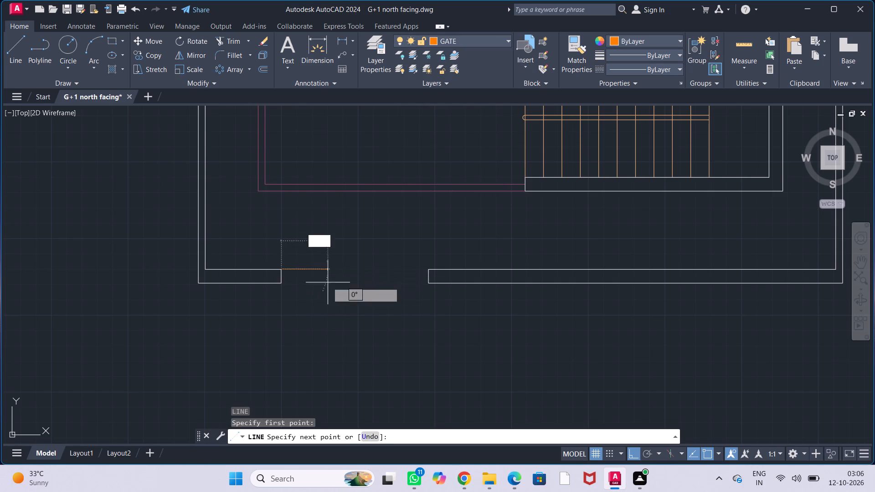
pyautogui.scroll(3, 431, 286)
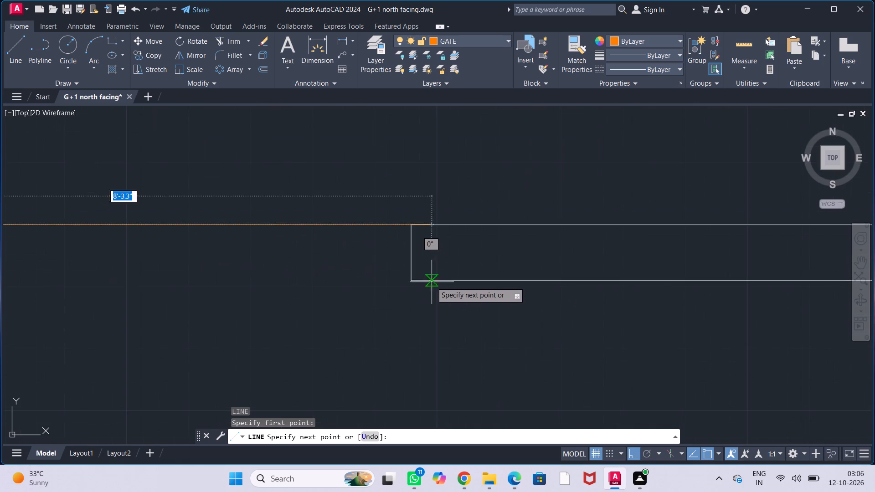
pyautogui.click(409, 281)
pyautogui.scroll(-2, 412, 317)
pyautogui.moveTo(397, 325); pyautogui.dragTo(438, 316, button='middle')
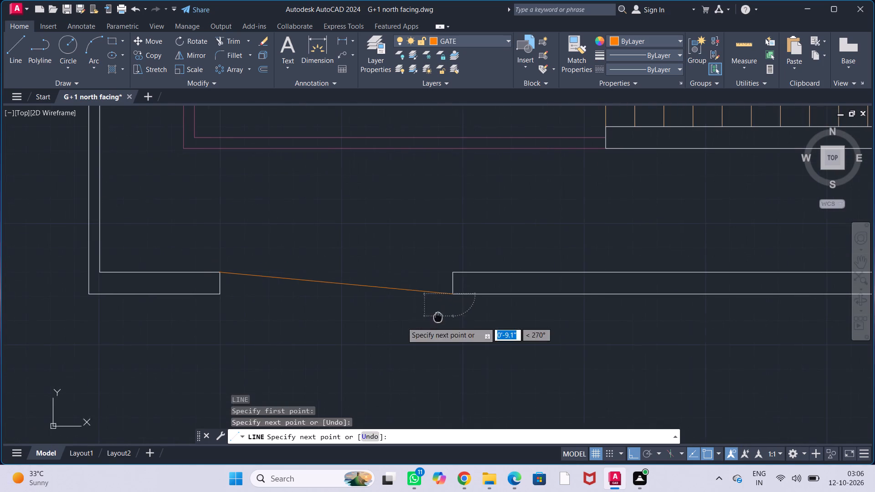
pyautogui.press('Escape')
pyautogui.press('Escape')
pyautogui.press('Escape')
pyautogui.press('Escape')
pyautogui.press('Escape')
# Draw the crossing diagonal from the right jamb's inner corner to the left jamb's outer corner.
pyautogui.press('Return')
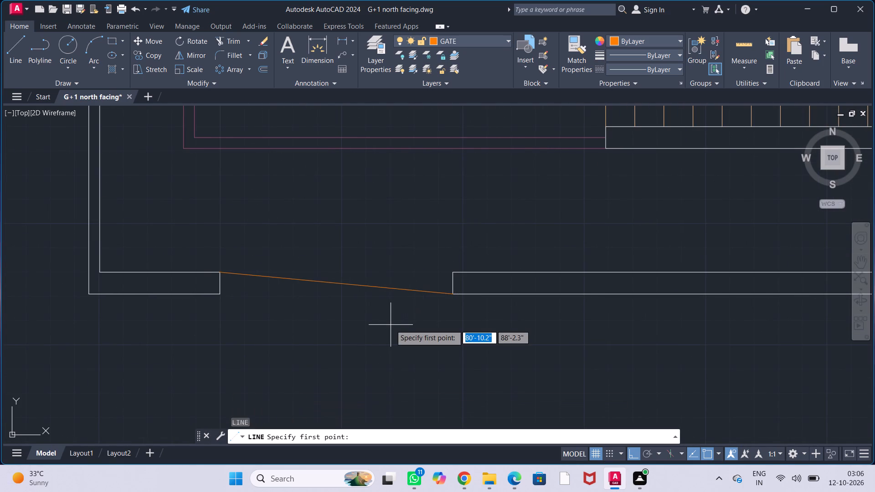
pyautogui.click(453, 274)
pyautogui.click(222, 294)
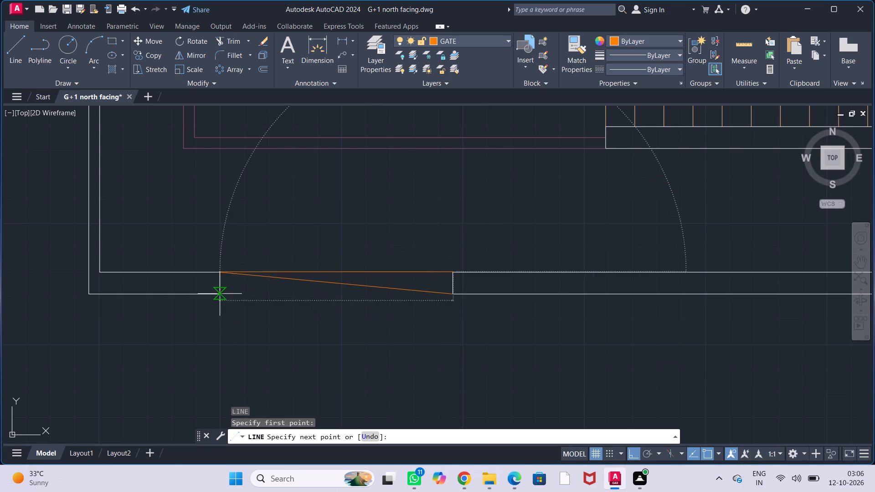
pyautogui.press('Escape')
pyautogui.press('Escape')
pyautogui.press('Escape')
pyautogui.press('Escape')
pyautogui.press('Escape')
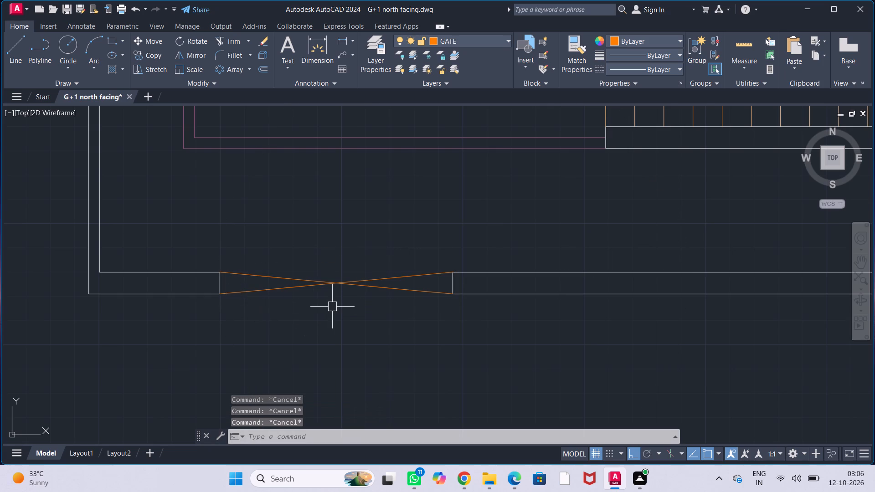
# Convert the two crossing gate lines into a block named gate.
pyautogui.click(339, 285)
pyautogui.click(392, 292)
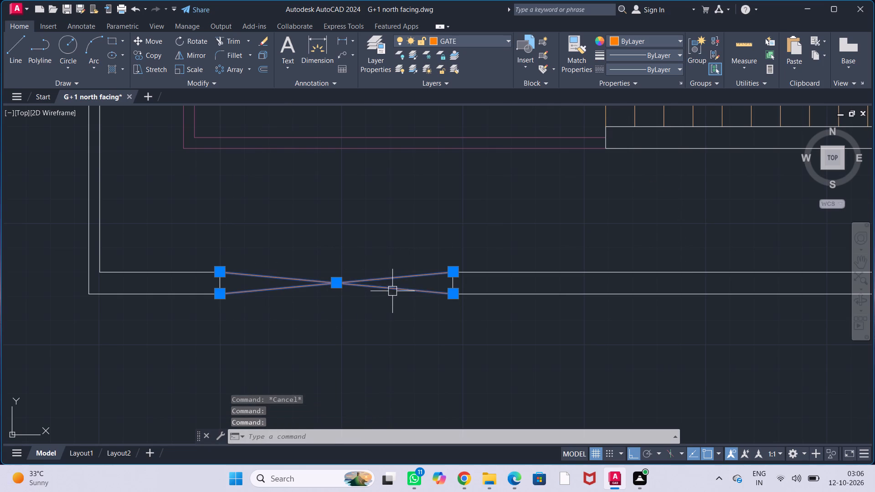
pyautogui.press('b')
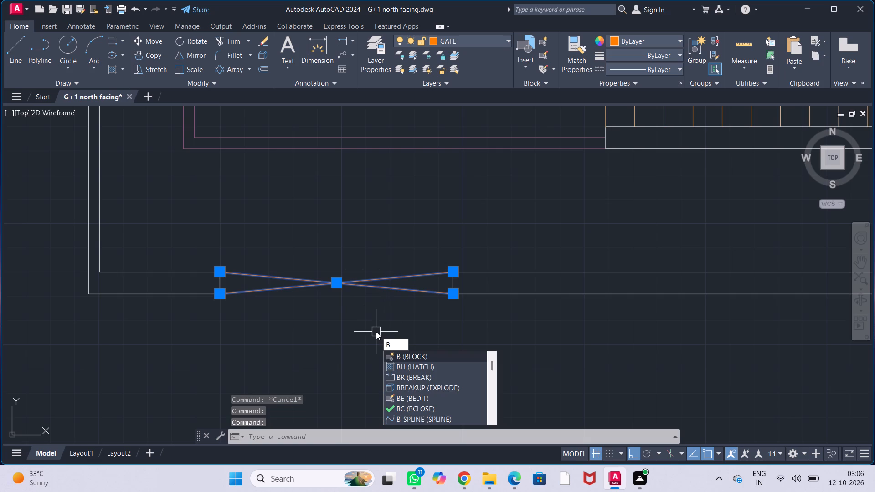
pyautogui.press('Return')
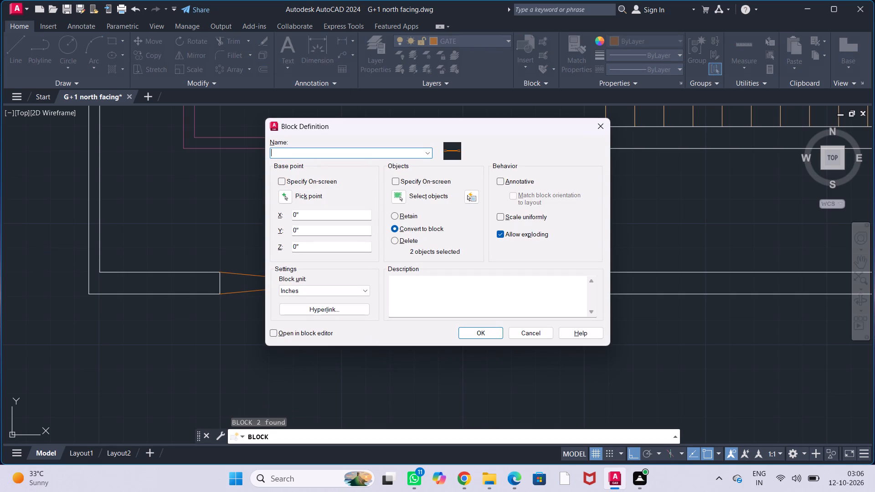
pyautogui.write('gate')
pyautogui.click(474, 330)
pyautogui.scroll(-2, 350, 285)
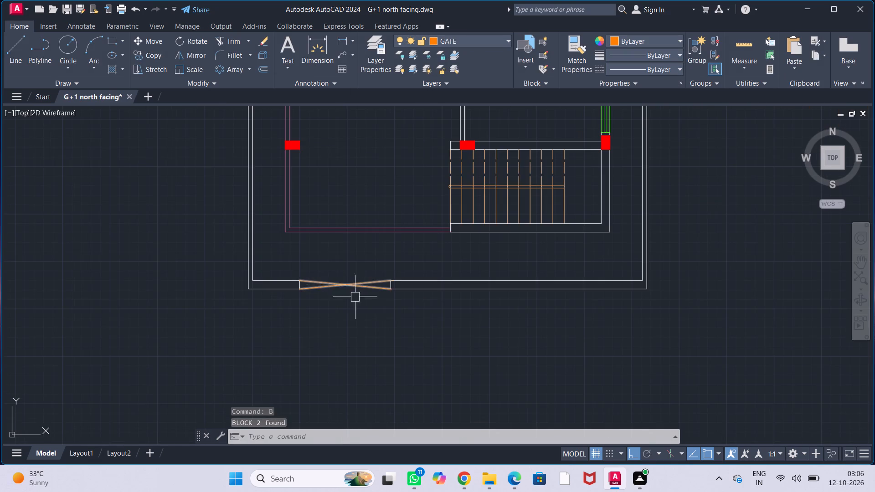
pyautogui.moveTo(365, 321); pyautogui.dragTo(353, 354, button='middle')
pyautogui.press('Escape')
pyautogui.press('Escape')
pyautogui.press('Escape')
pyautogui.press('Escape')
pyautogui.press('Escape')
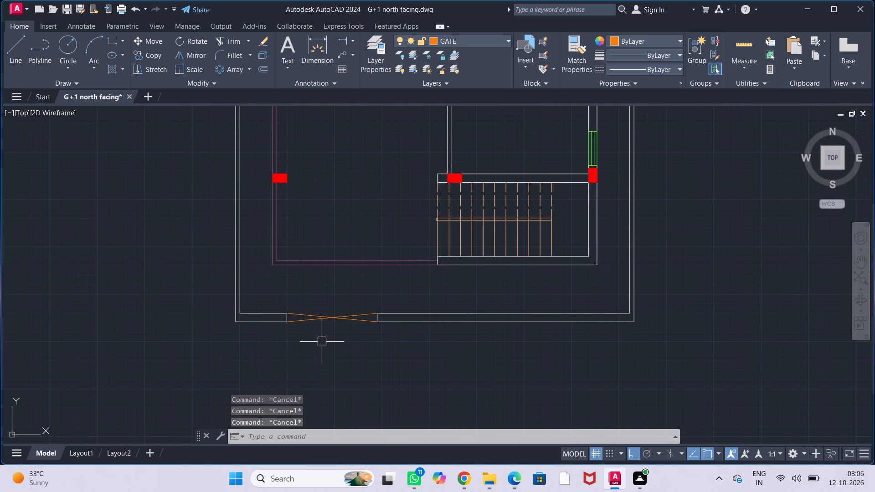
# Move the window in the ground-floor plan's top wall so its left end meets the right face of the middle column.
pyautogui.moveTo(340, 364); pyautogui.dragTo(357, 406, button='middle')
pyautogui.scroll(-1, 357, 392)
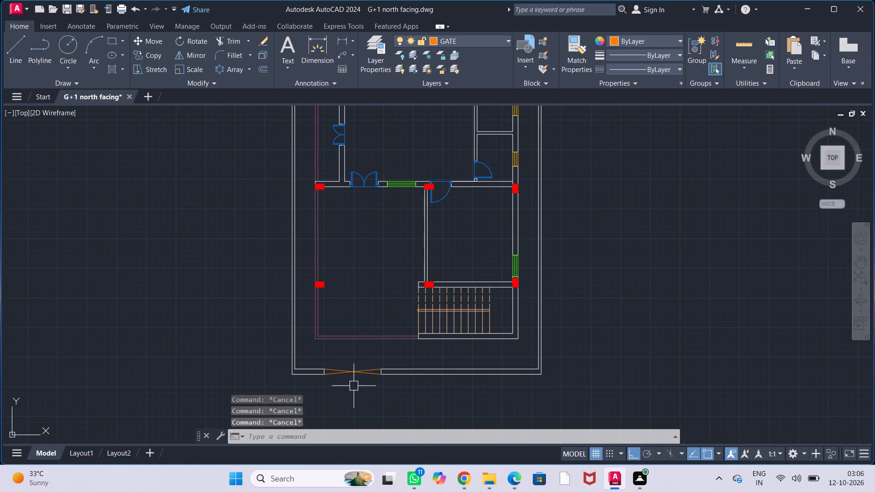
pyautogui.moveTo(377, 305); pyautogui.dragTo(365, 337, button='middle')
pyautogui.moveTo(374, 320); pyautogui.dragTo(381, 279, button='middle')
pyautogui.moveTo(388, 274); pyautogui.dragTo(381, 323, button='middle')
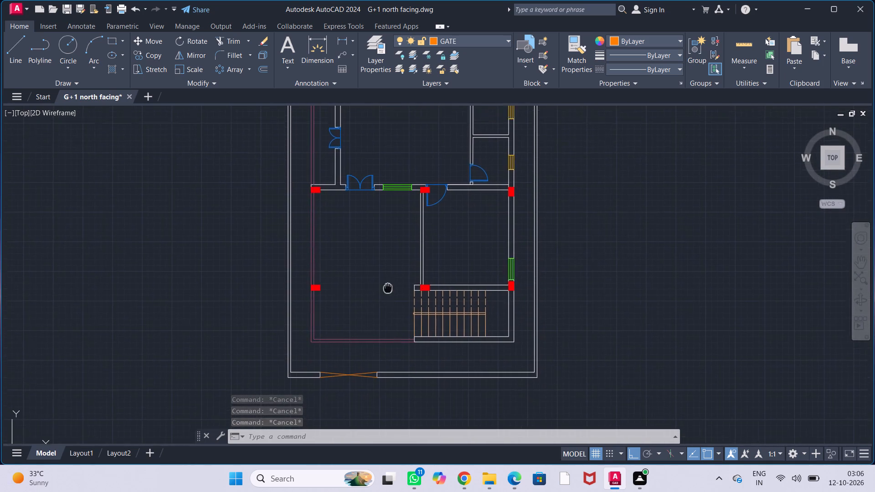
pyautogui.moveTo(381, 323); pyautogui.dragTo(366, 380, button='middle')
pyautogui.moveTo(350, 330); pyautogui.dragTo(357, 400, button='middle')
pyautogui.moveTo(363, 304); pyautogui.dragTo(368, 326, button='middle')
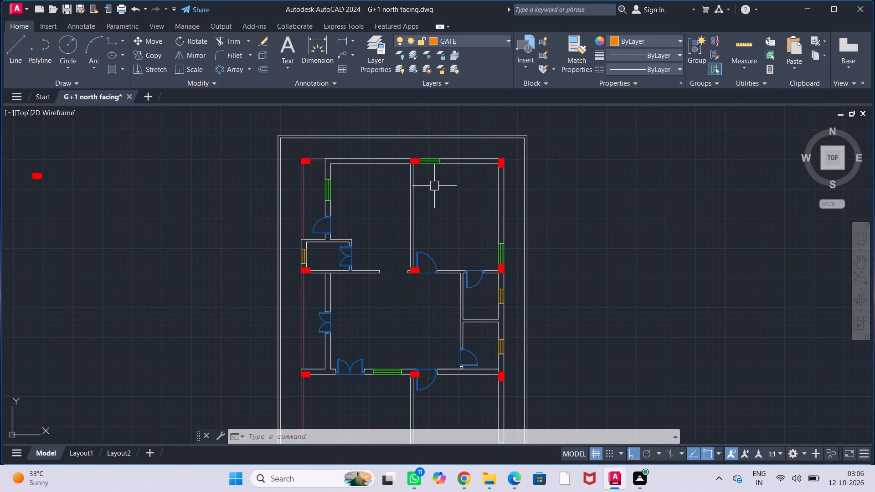
pyautogui.scroll(4, 433, 160)
pyautogui.moveTo(401, 197); pyautogui.dragTo(383, 261, button='middle')
pyautogui.scroll(1, 350, 245)
pyautogui.click(348, 247)
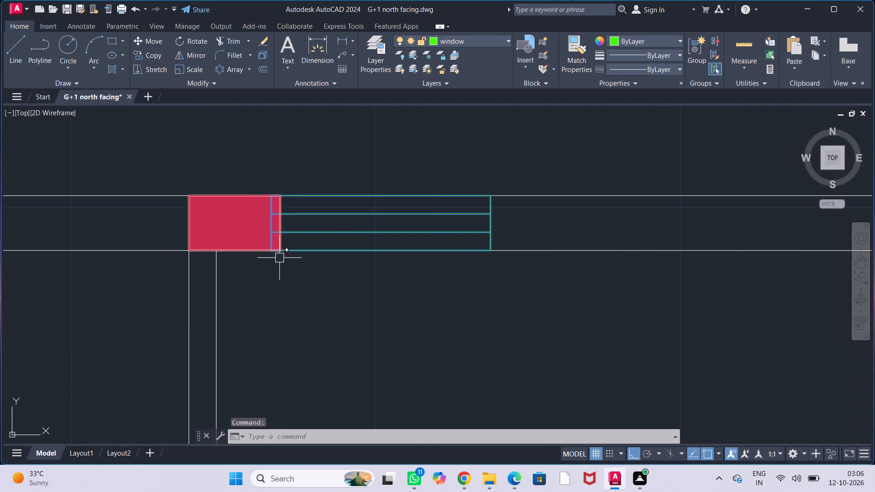
pyautogui.press('m')
pyautogui.press('Return')
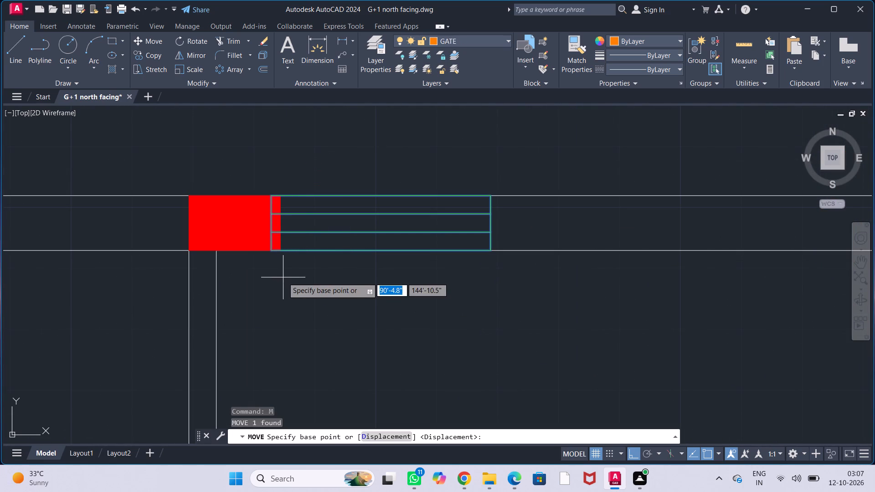
pyautogui.scroll(3, 273, 246)
pyautogui.click(261, 266)
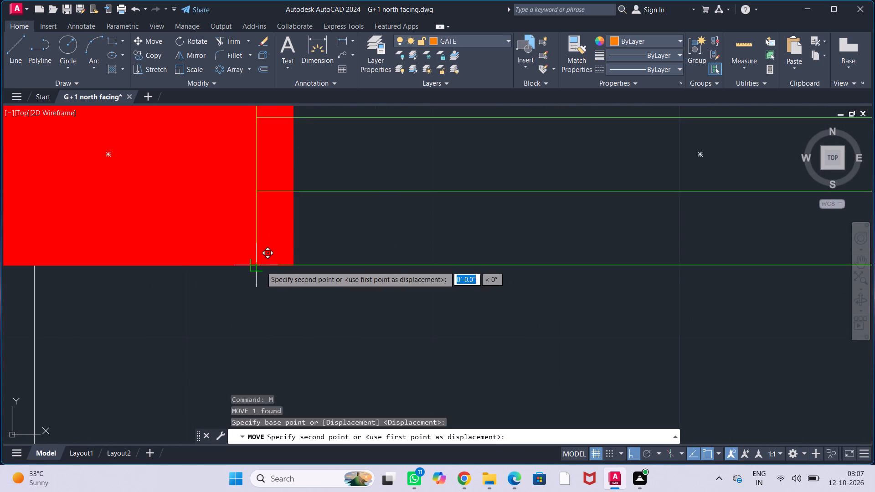
pyautogui.click(291, 262)
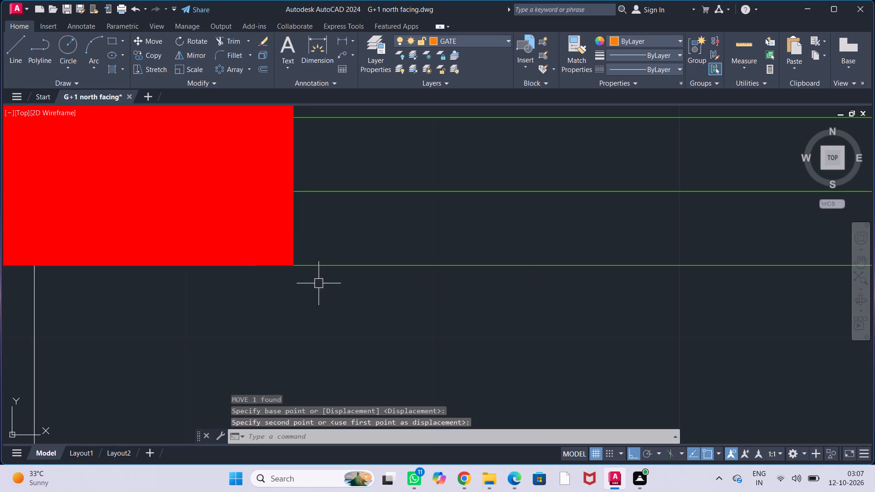
pyautogui.press('Escape')
pyautogui.press('Escape')
pyautogui.press('Escape')
pyautogui.press('Escape')
pyautogui.press('Escape')
pyautogui.scroll(-1, 312, 289)
pyautogui.scroll(-3, 355, 328)
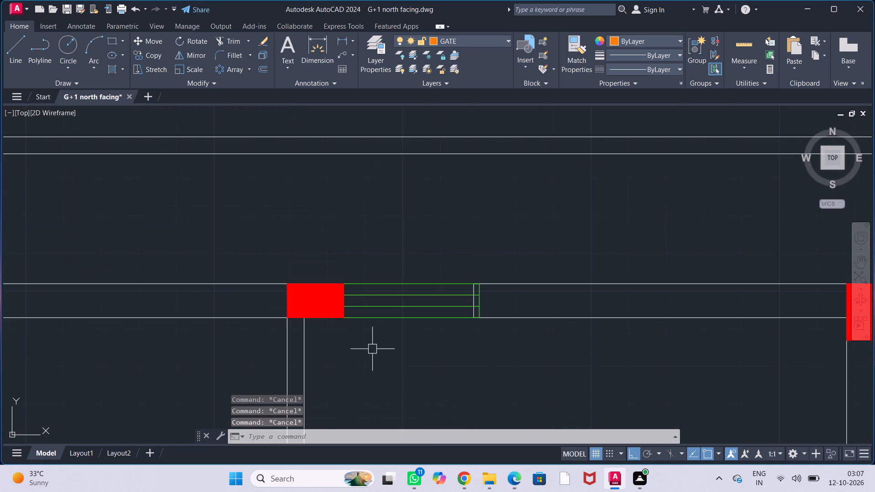
# Move the wall's jamb line onto the right end of the shifted top-wall window.
pyautogui.moveTo(377, 350); pyautogui.dragTo(316, 292, button='middle')
pyautogui.scroll(3, 382, 255)
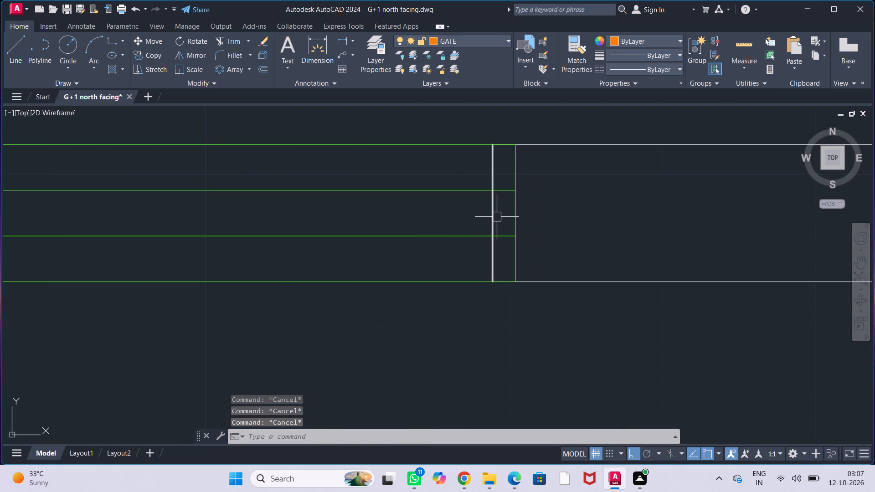
pyautogui.click(497, 217)
pyautogui.click(490, 217)
pyautogui.click(511, 217)
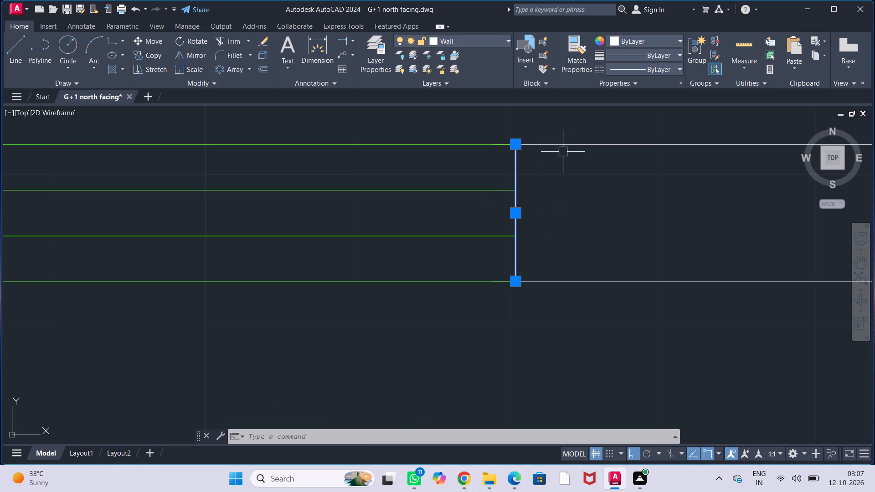
pyautogui.press('Escape')
# Shorten the outer line of the top wall so it starts at the window's upper-right corner.
pyautogui.click(571, 142)
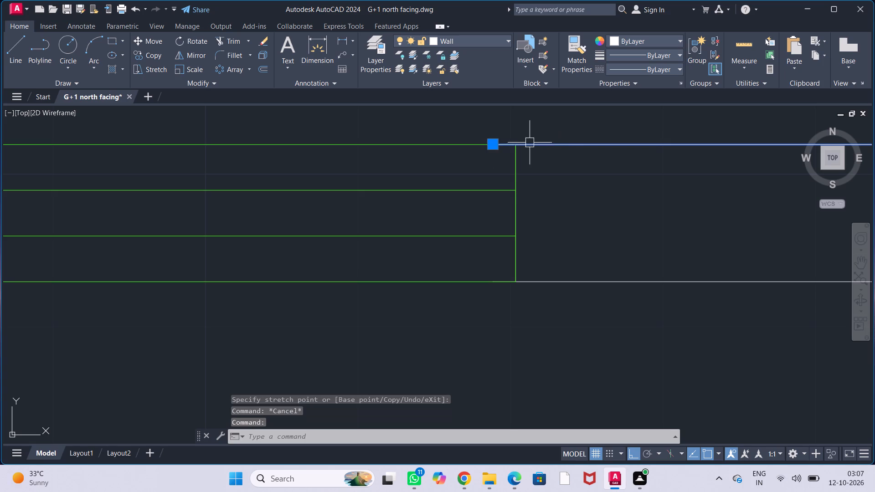
pyautogui.click(491, 144)
pyautogui.click(516, 144)
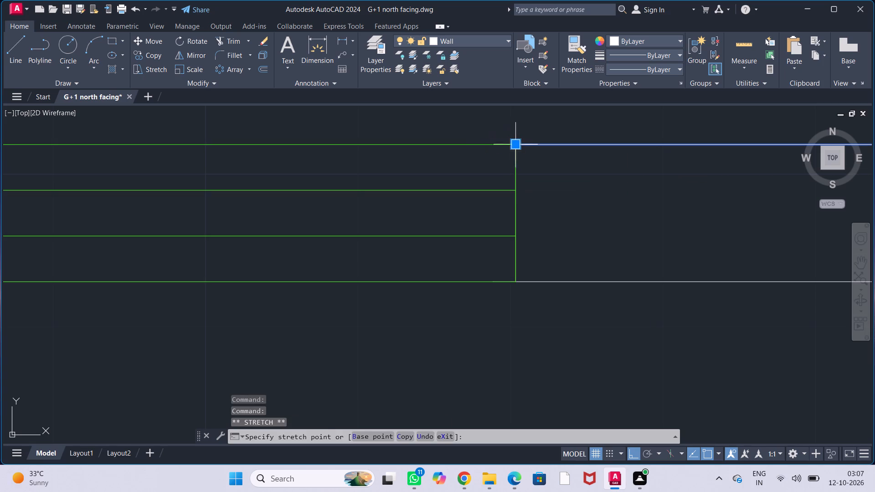
pyautogui.press('Escape')
pyautogui.press('Escape')
pyautogui.press('Escape')
pyautogui.press('Escape')
# Shorten the inner line of the top wall so it starts at the window's lower-right corner.
pyautogui.click(593, 282)
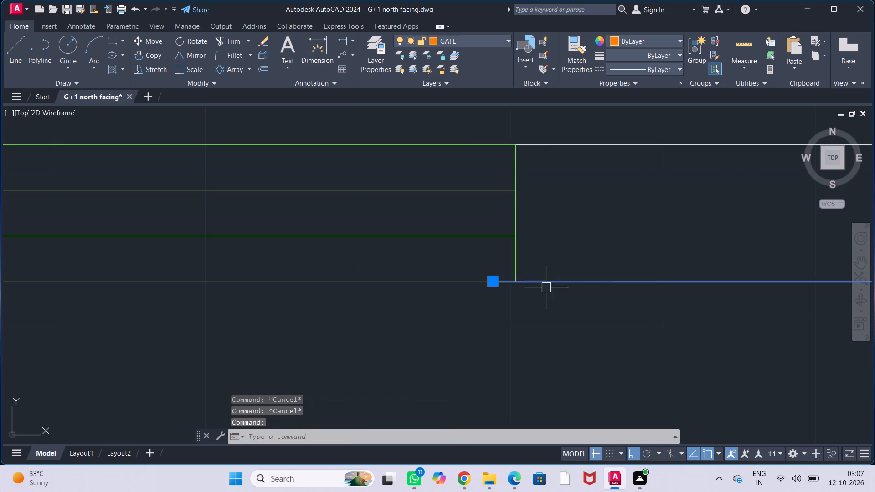
pyautogui.click(495, 284)
pyautogui.click(520, 283)
pyautogui.press('Escape')
pyautogui.press('Escape')
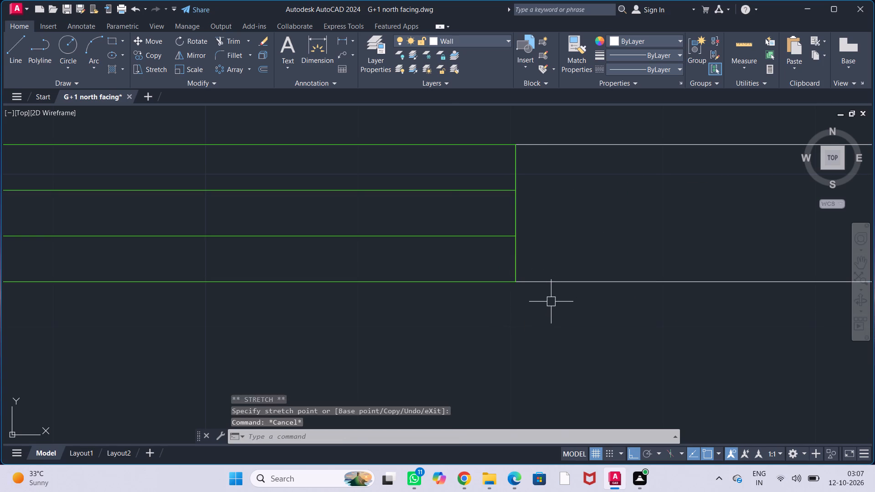
pyautogui.press('Escape')
pyautogui.press('Escape')
pyautogui.press('Escape')
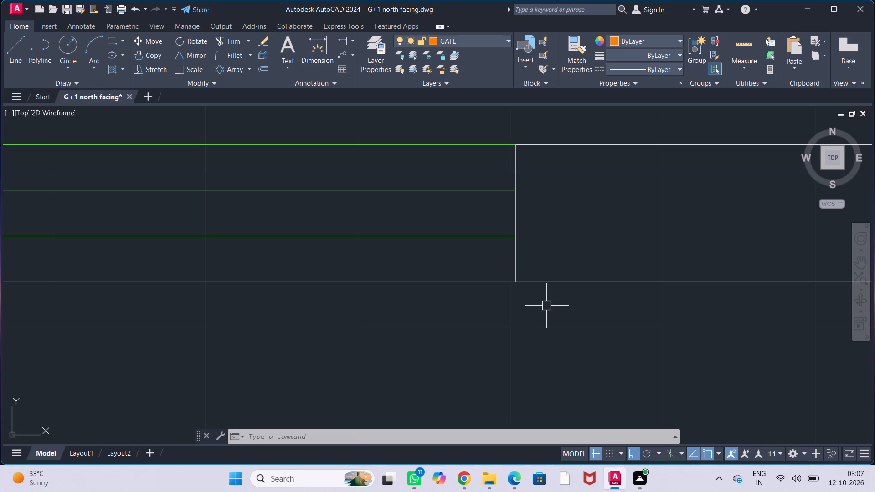
# Compare the bedroom window beside the right outer wall's column on the ground-floor and first-floor plans.
pyautogui.scroll(-1, 546, 306)
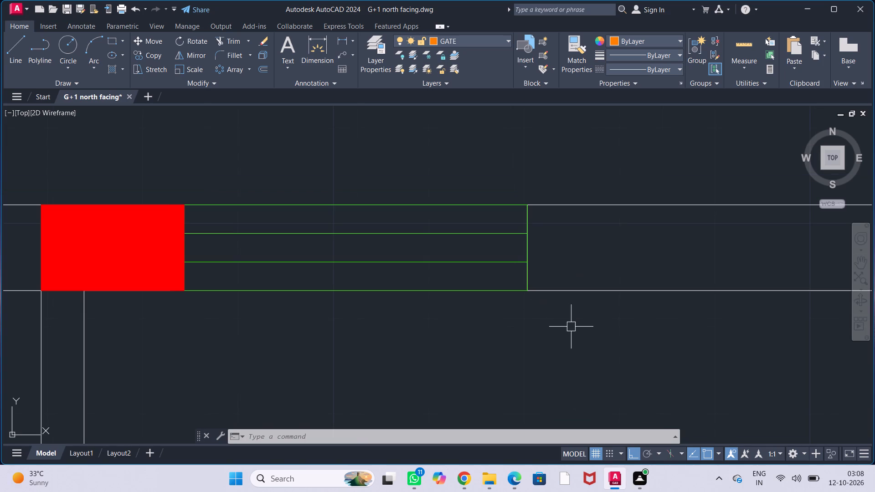
pyautogui.scroll(-2, 603, 337)
pyautogui.moveTo(533, 249); pyautogui.dragTo(457, 120, button='middle')
pyautogui.scroll(-2, 476, 152)
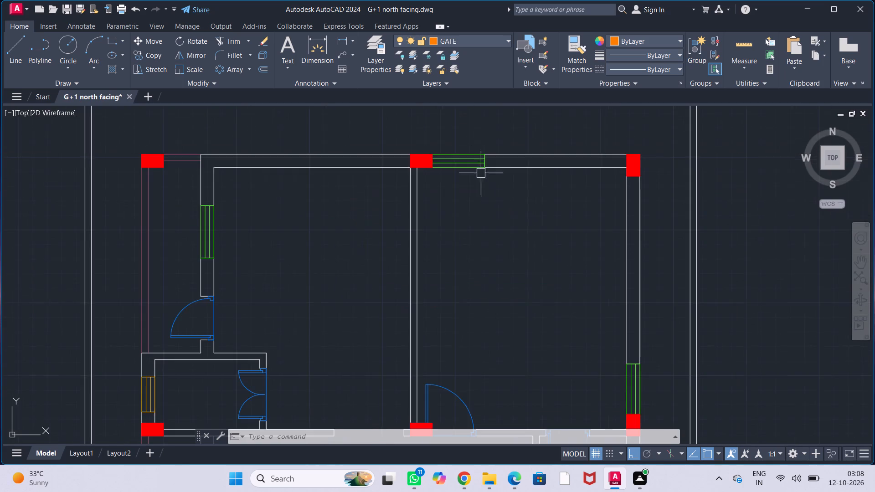
pyautogui.moveTo(553, 257); pyautogui.dragTo(441, 206, button='middle')
pyautogui.moveTo(493, 242); pyautogui.dragTo(439, 223, button='middle')
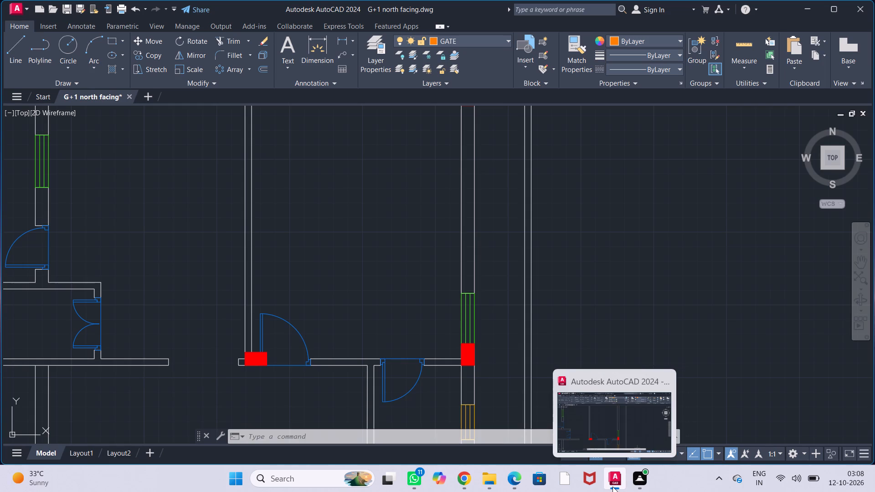
pyautogui.scroll(-1, 595, 314)
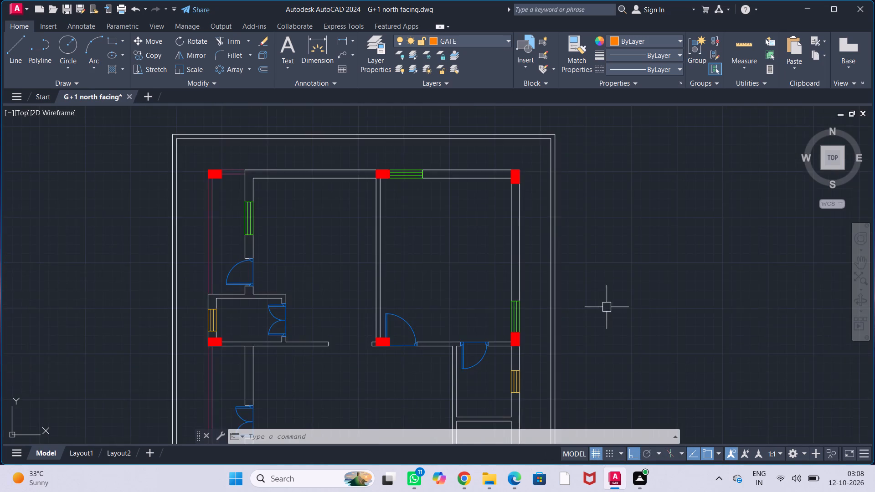
pyautogui.moveTo(608, 306); pyautogui.dragTo(654, 297, button='middle')
pyautogui.moveTo(557, 341); pyautogui.dragTo(559, 318, button='middle')
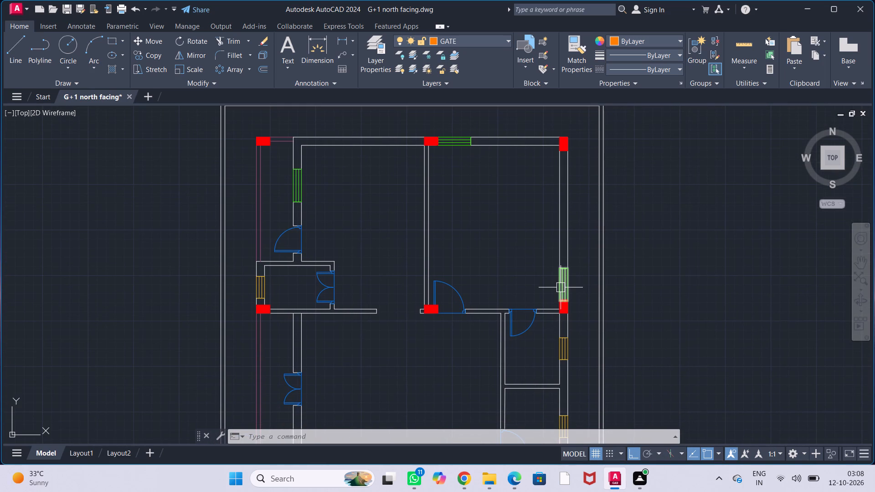
pyautogui.scroll(1, 561, 287)
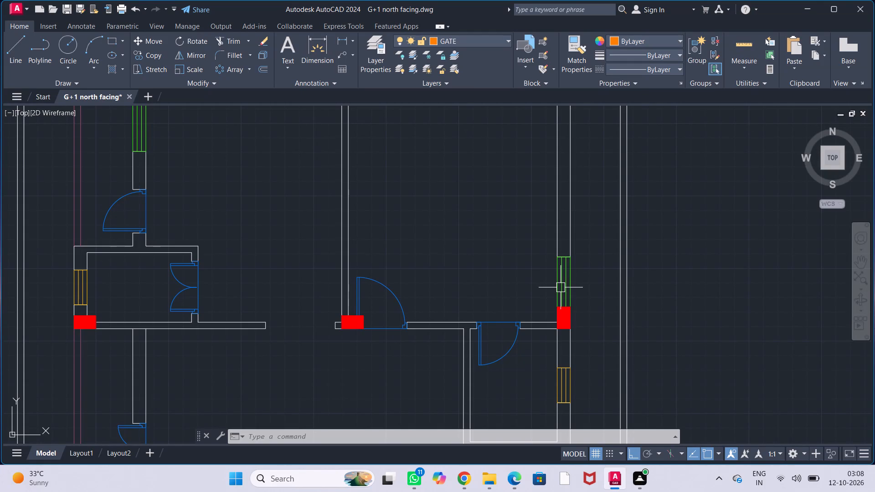
pyautogui.scroll(-2, 717, 318)
pyautogui.moveTo(772, 313); pyautogui.dragTo(530, 243, button='middle')
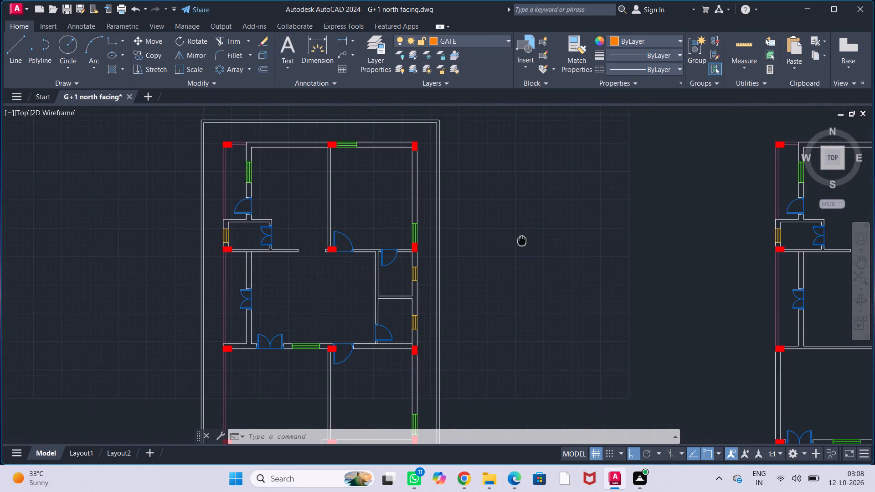
pyautogui.moveTo(582, 280); pyautogui.dragTo(382, 232, button='middle')
pyautogui.moveTo(484, 242); pyautogui.dragTo(280, 282, button='middle')
pyautogui.scroll(2, 606, 231)
pyautogui.scroll(2, 520, 242)
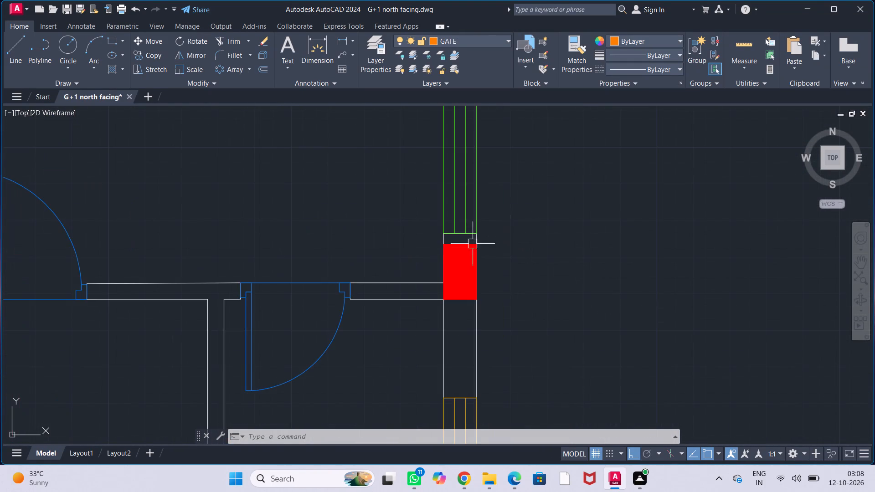
pyautogui.scroll(2, 432, 246)
pyautogui.moveTo(383, 253); pyautogui.dragTo(419, 271, button='middle')
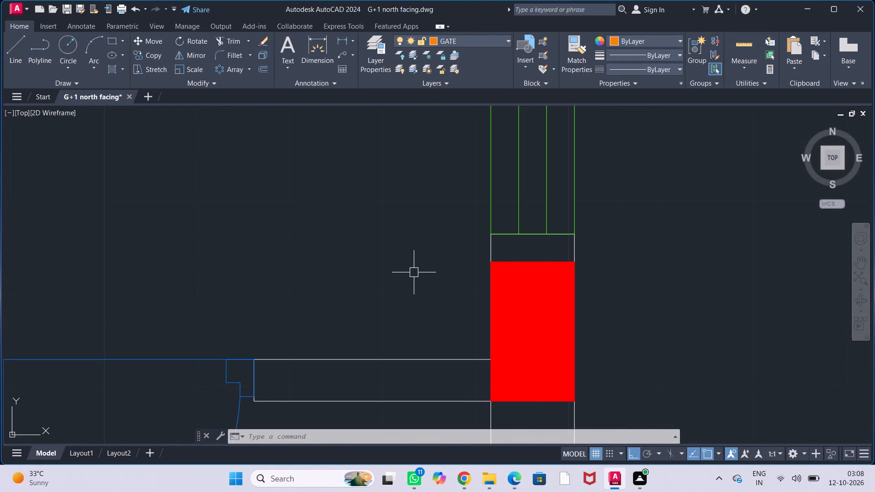
pyautogui.moveTo(379, 267); pyautogui.dragTo(405, 253, button='middle')
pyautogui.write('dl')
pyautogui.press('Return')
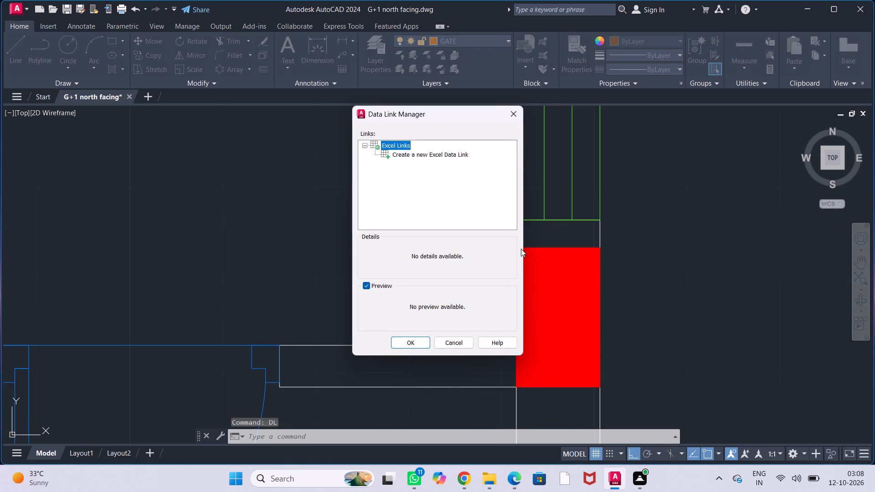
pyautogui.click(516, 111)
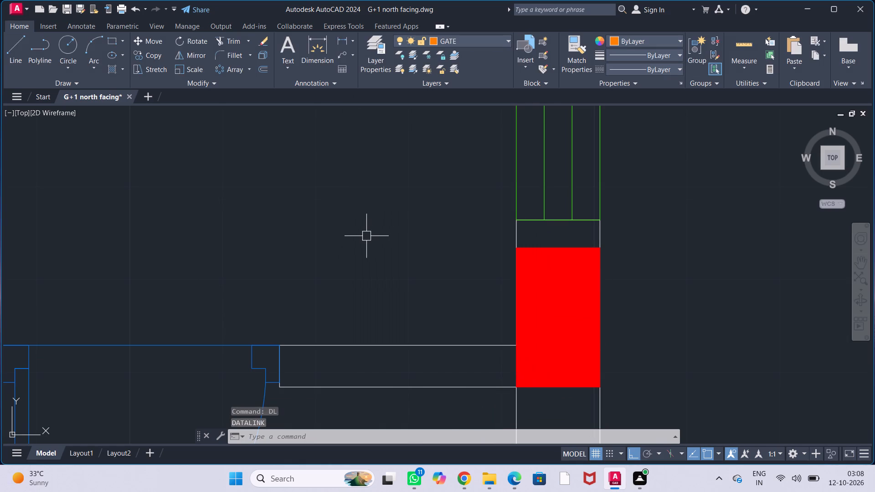
# Measure the vertical distance from the cross wall's upper face to the window's lower end on the first-floor plan, using a linear dimension.
pyautogui.write('dli')
pyautogui.press('Return')
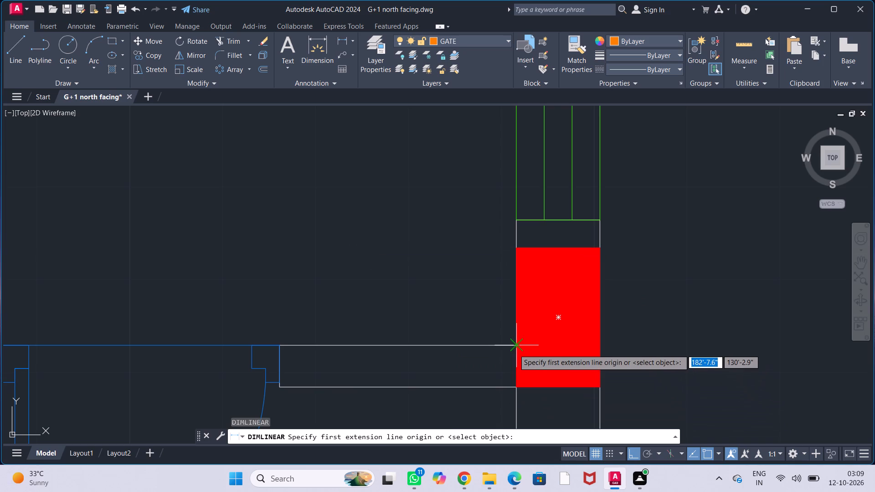
pyautogui.click(514, 348)
pyautogui.click(516, 220)
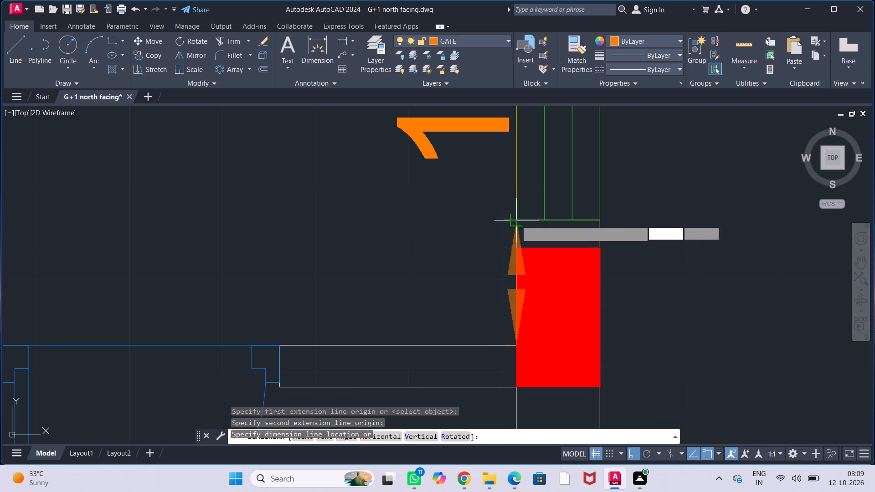
pyautogui.scroll(-2, 450, 249)
pyautogui.moveTo(444, 236); pyautogui.dragTo(482, 325, button='middle')
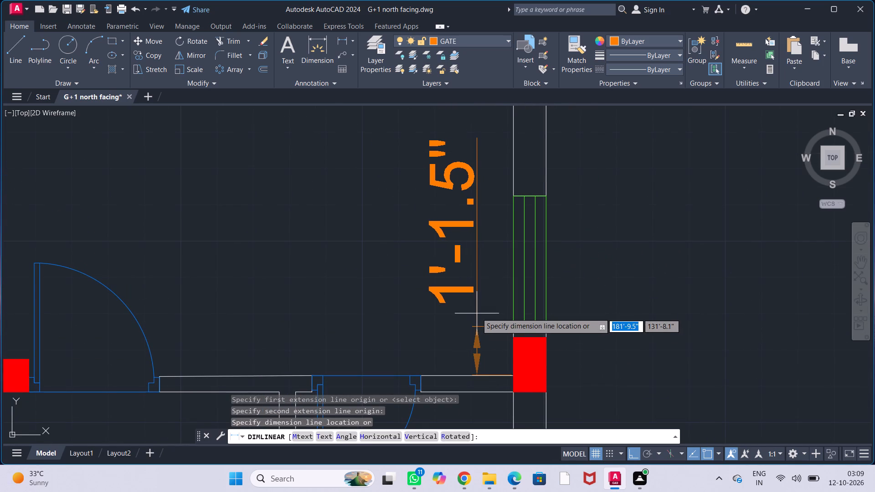
pyautogui.press('Escape')
pyautogui.press('Escape')
pyautogui.press('Escape')
pyautogui.press('Escape')
pyautogui.press('Escape')
pyautogui.scroll(-2, 458, 285)
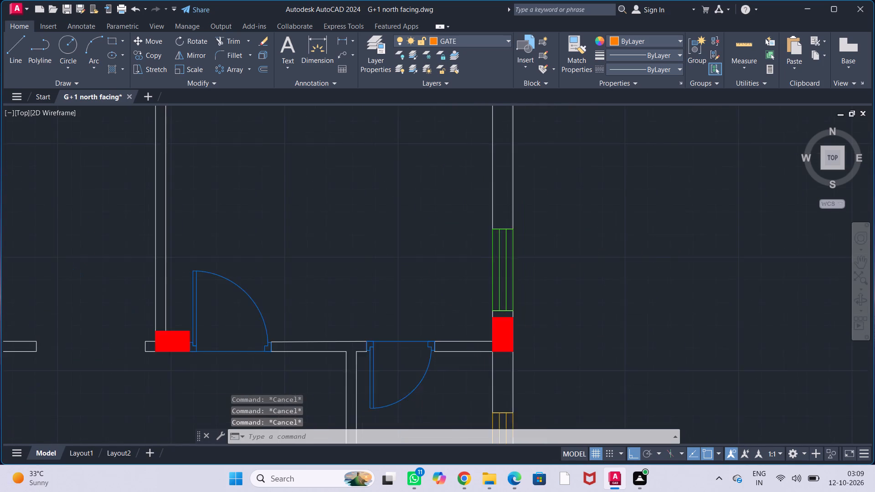
# On the ground-floor plan, place a 1'-1.5" vertical linear dimension upward from the cross wall's upper face at the right outer wall's column.
pyautogui.moveTo(429, 274); pyautogui.dragTo(799, 292, button='middle')
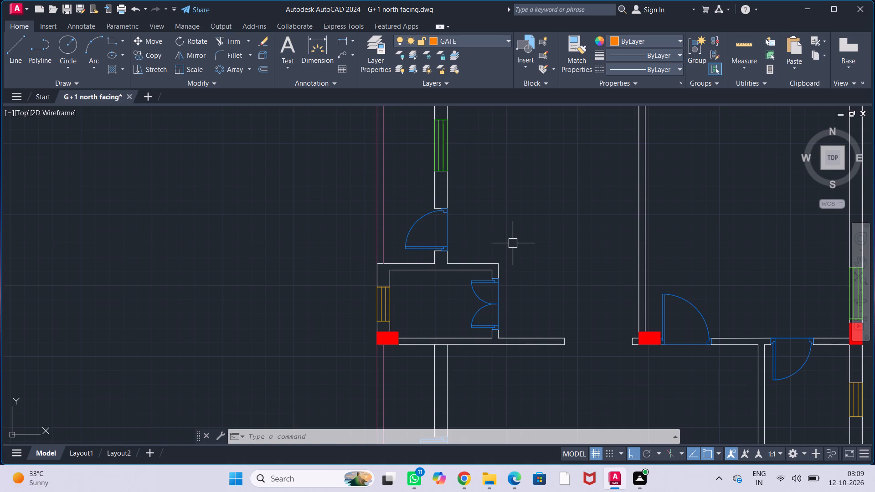
pyautogui.scroll(-4, 522, 254)
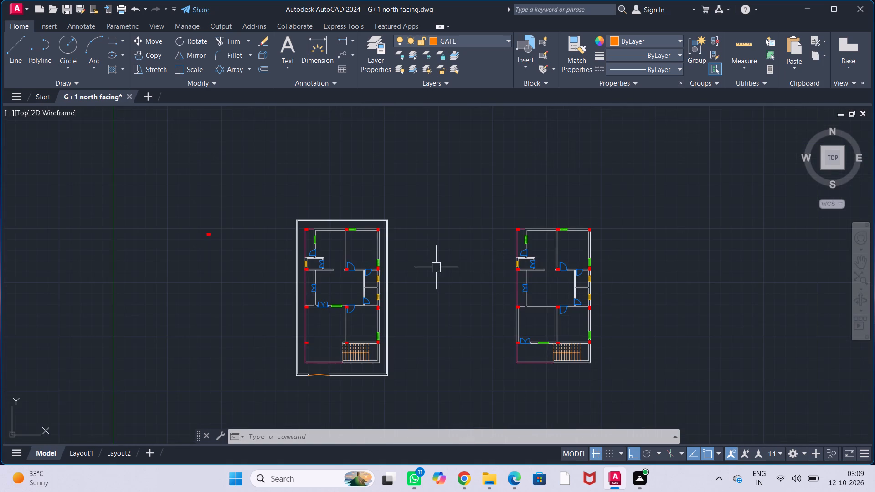
pyautogui.moveTo(416, 277); pyautogui.dragTo(502, 285, button='middle')
pyautogui.scroll(5, 443, 271)
pyautogui.moveTo(469, 289); pyautogui.dragTo(413, 262, button='middle')
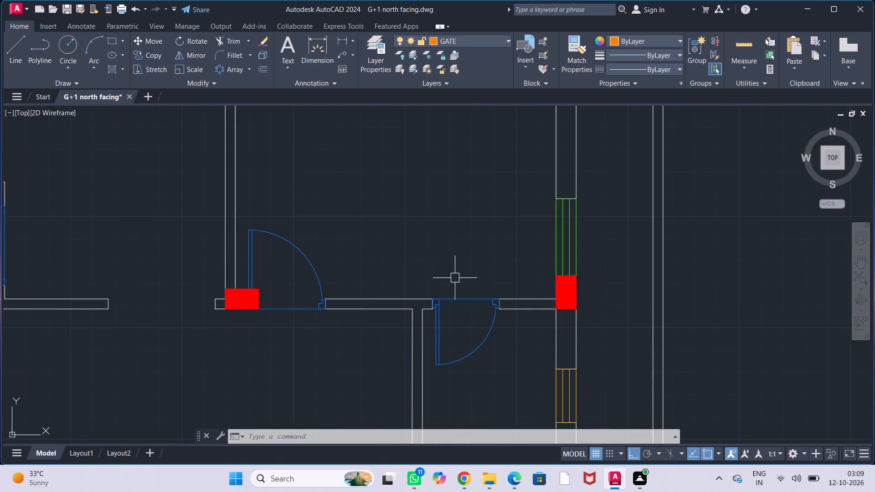
pyautogui.scroll(1, 459, 278)
pyautogui.moveTo(567, 269); pyautogui.dragTo(395, 250, button='middle')
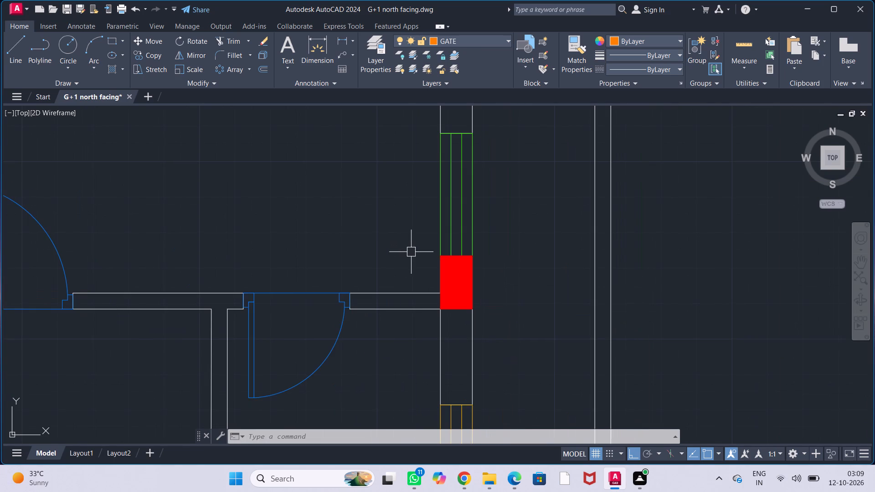
pyautogui.write('dli')
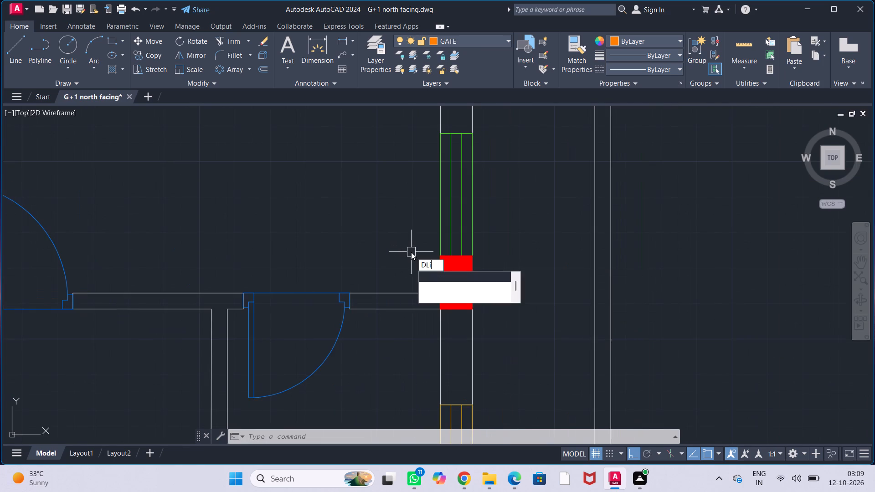
pyautogui.press('Return')
pyautogui.click(445, 291)
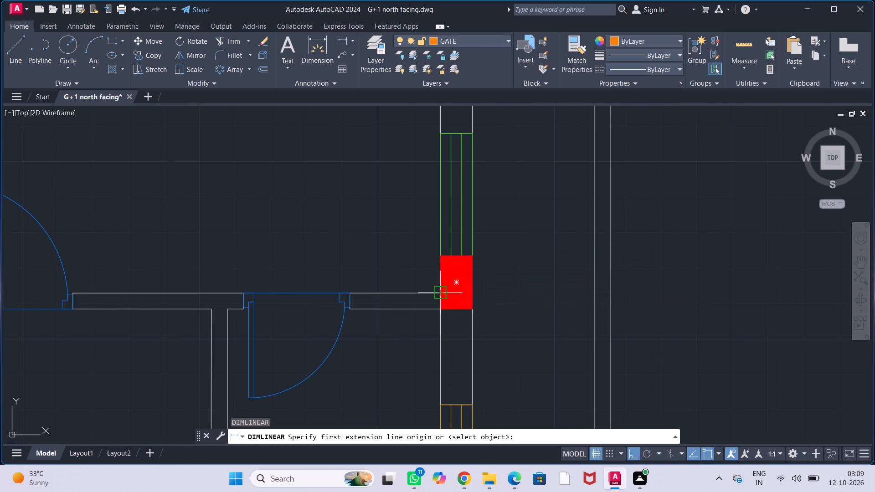
pyautogui.write("1'1.")
pyautogui.press('5')
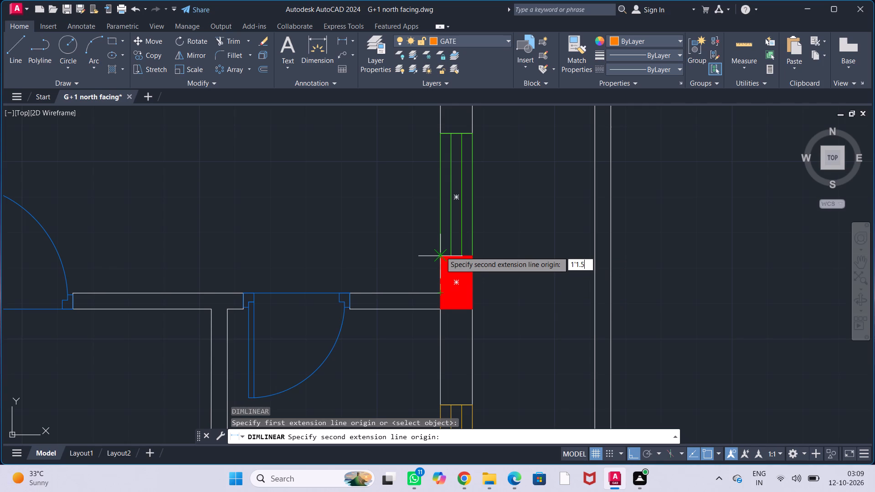
pyautogui.hotkey('shift', '"')
pyautogui.press('Return')
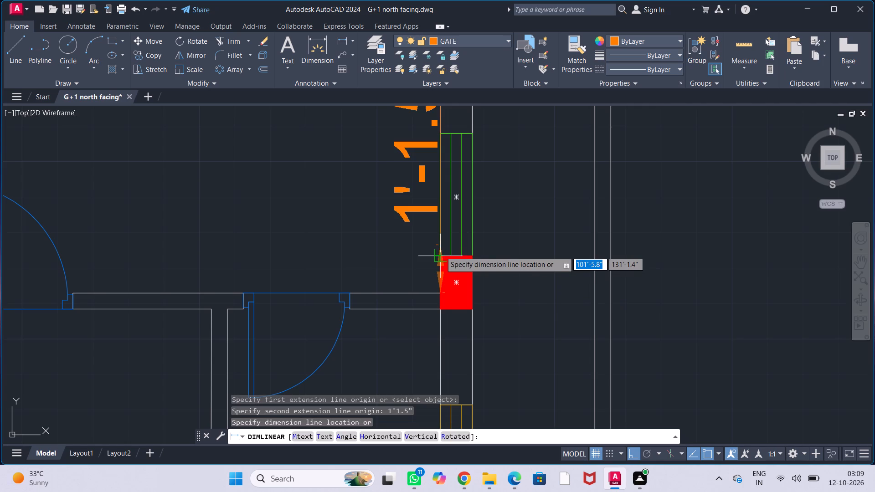
pyautogui.click(390, 254)
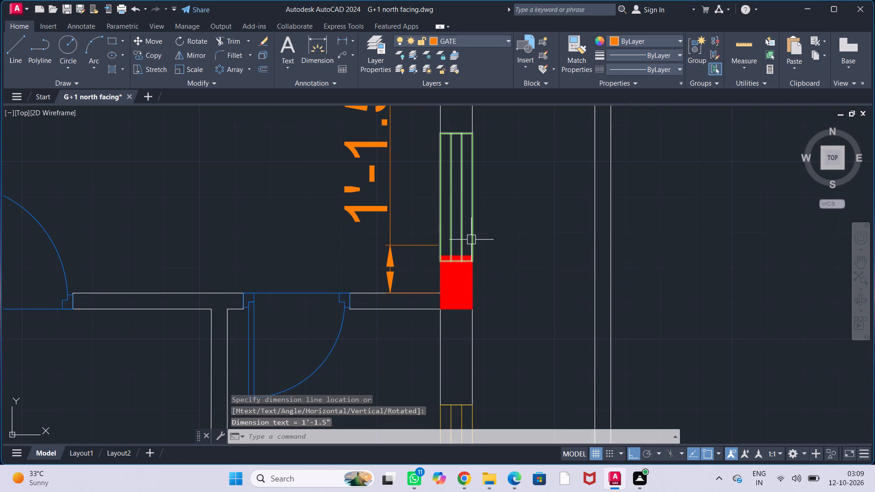
# Move the bedroom window above that column up so its lower-left corner meets the upper end of the 1'-1.5" dimension.
pyautogui.click(471, 239)
pyautogui.press('m')
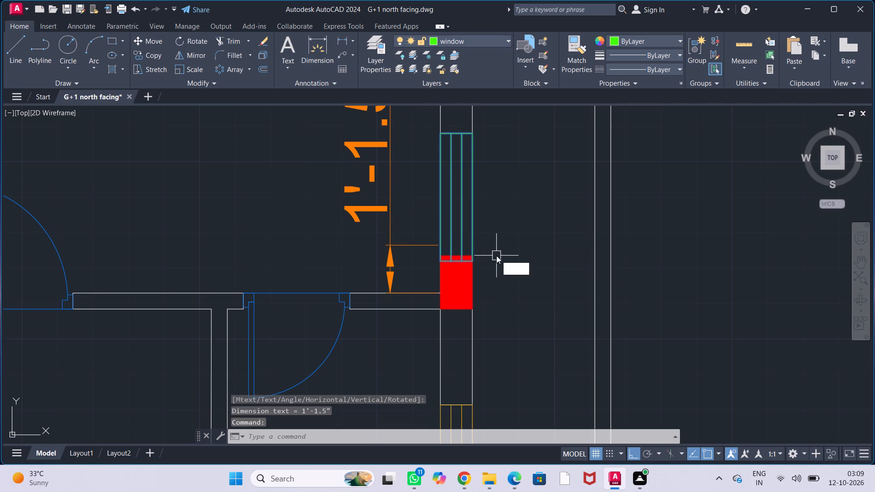
pyautogui.press('Return')
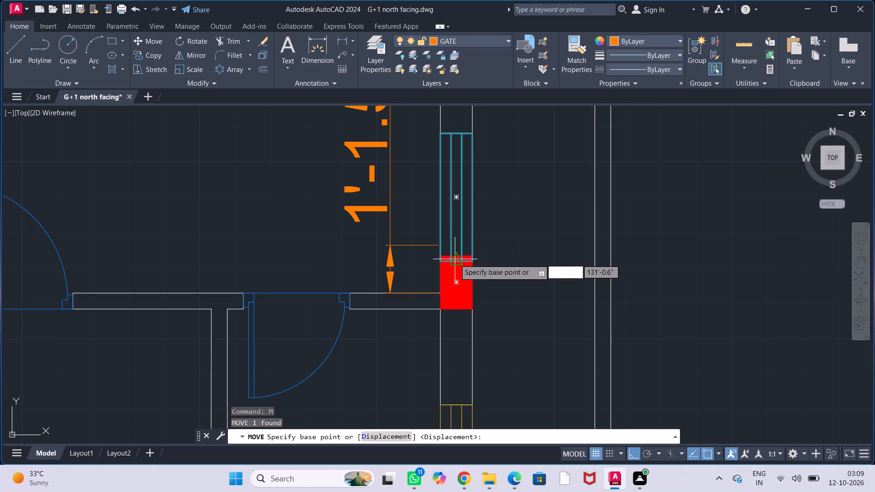
pyautogui.scroll(2, 454, 260)
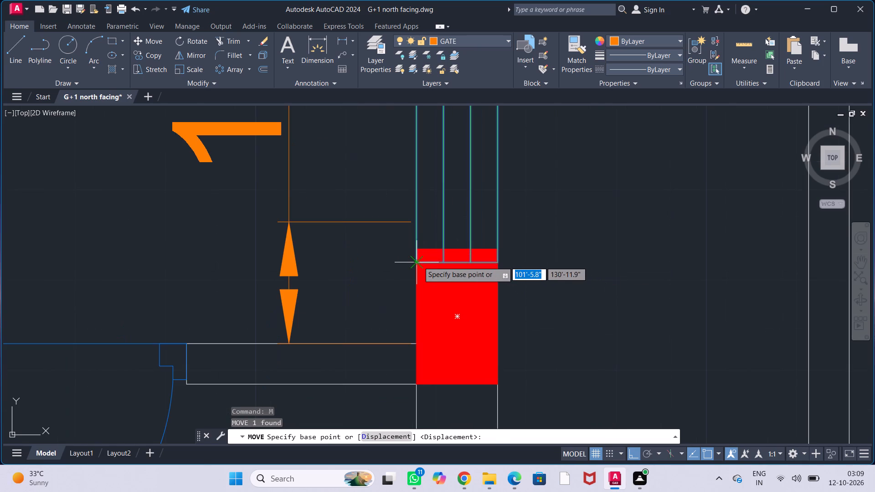
pyautogui.click(418, 261)
pyautogui.click(414, 225)
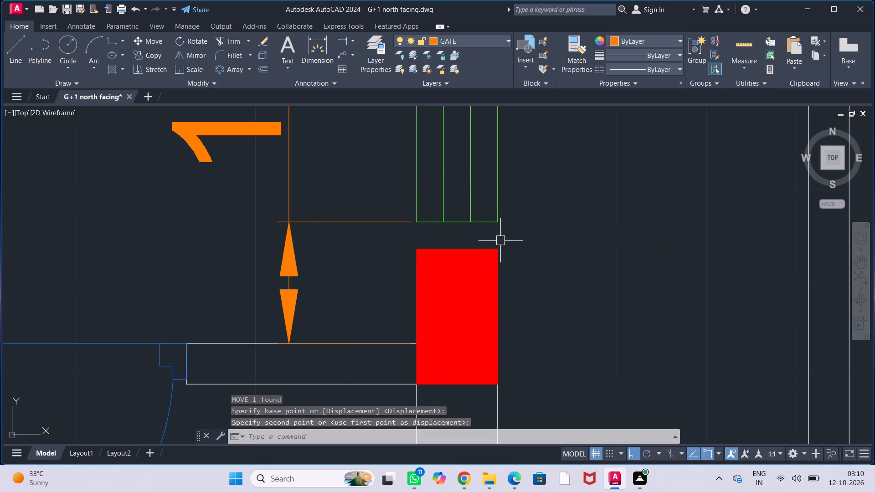
pyautogui.press('Escape')
pyautogui.press('Escape')
pyautogui.press('Escape')
pyautogui.press('Escape')
pyautogui.press('Escape')
# Delete the 1'-1.5" guide dimension beside the window.
pyautogui.scroll(-1, 520, 274)
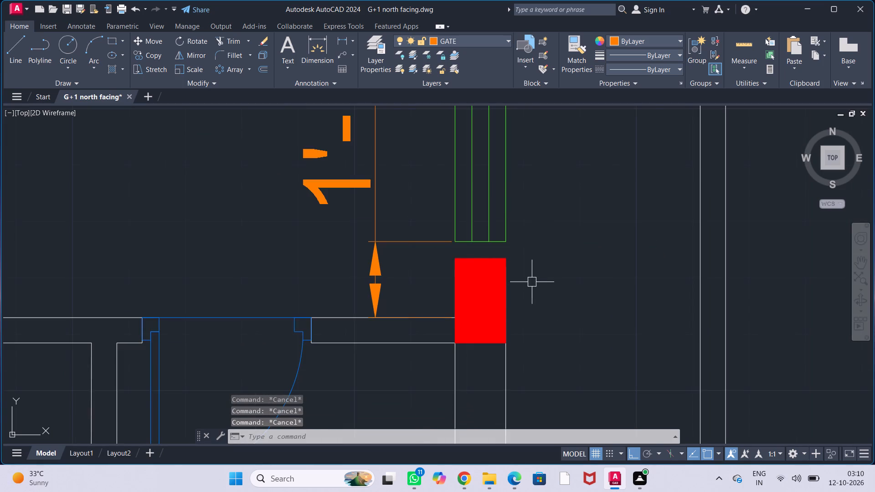
pyautogui.scroll(-2, 539, 283)
pyautogui.click(471, 242)
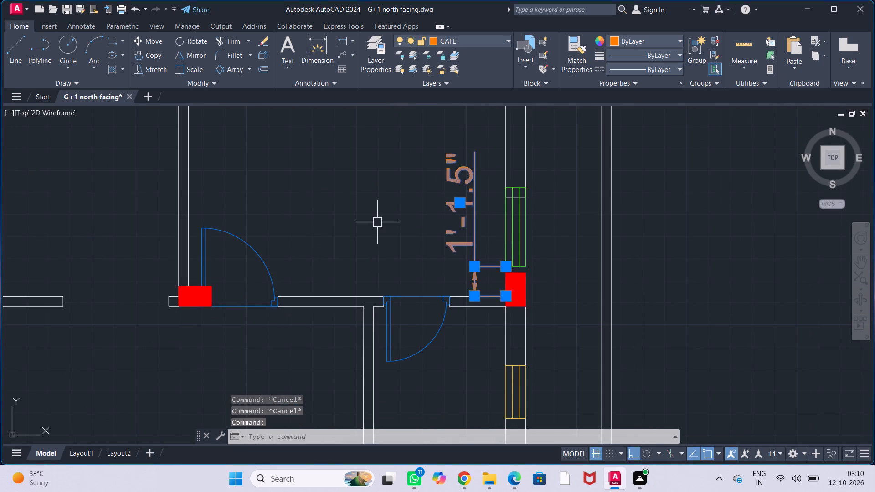
pyautogui.press('Delete')
# Extend the right outer wall's outer line up past the column to the window's lower-right corner.
pyautogui.moveTo(396, 237); pyautogui.dragTo(365, 210, button='middle')
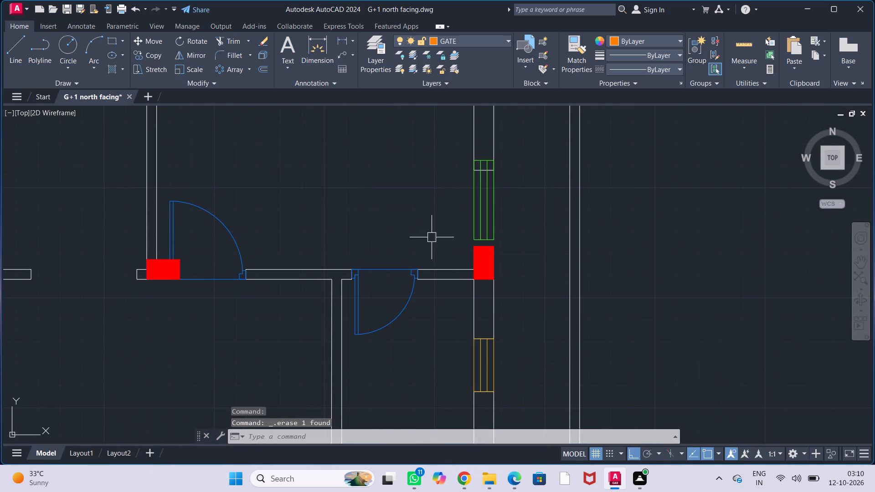
pyautogui.scroll(2, 469, 279)
pyautogui.click(528, 343)
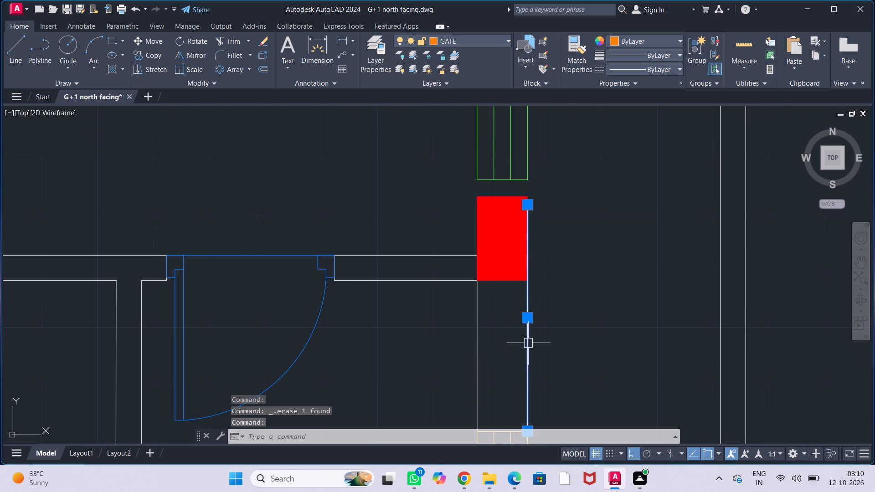
pyautogui.click(529, 208)
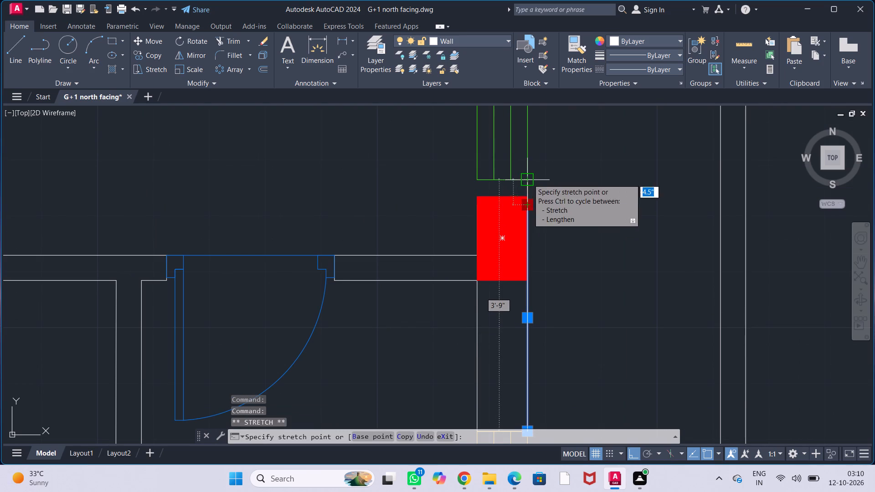
pyautogui.click(528, 179)
pyautogui.press('Escape')
pyautogui.press('Escape')
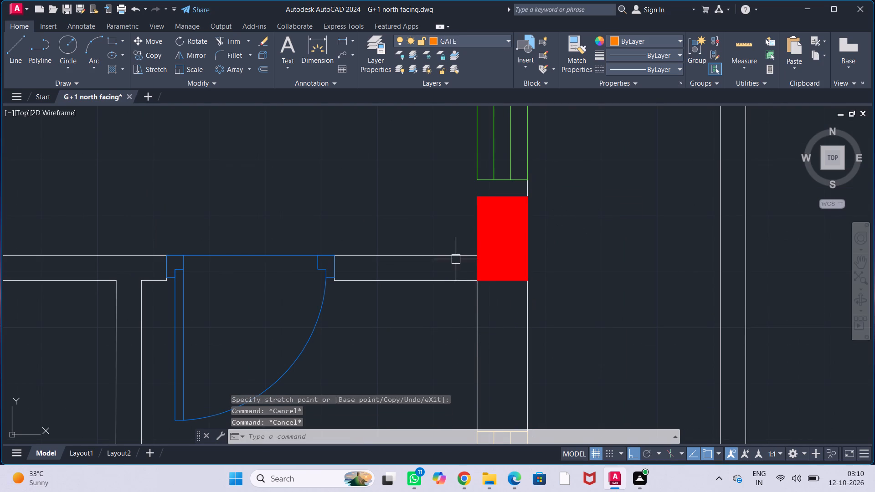
# Extend the right outer wall's inner line up past the column to the window's lower-left corner.
pyautogui.click(476, 310)
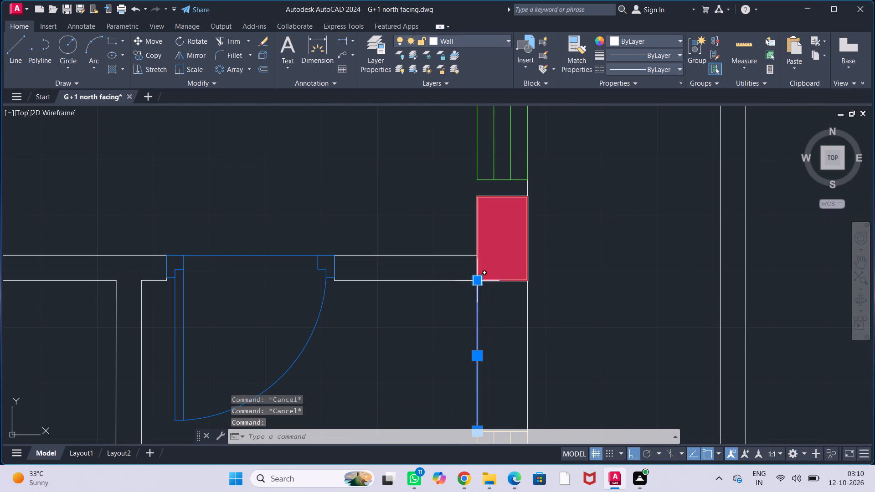
pyautogui.click(475, 277)
pyautogui.click(474, 174)
pyautogui.press('Escape')
pyautogui.press('Escape')
pyautogui.press('Escape')
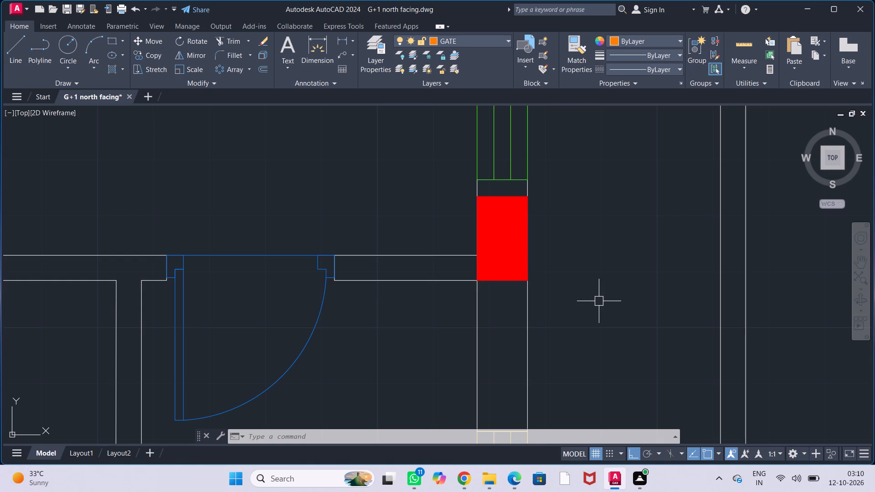
# Move the bedroom door beside the middle column 6" to the right so its frame starts at the column's lower-right corner.
pyautogui.scroll(-2, 599, 301)
pyautogui.moveTo(610, 304); pyautogui.dragTo(595, 248, button='middle')
pyautogui.scroll(-2, 591, 257)
pyautogui.moveTo(600, 283); pyautogui.dragTo(545, 238, button='middle')
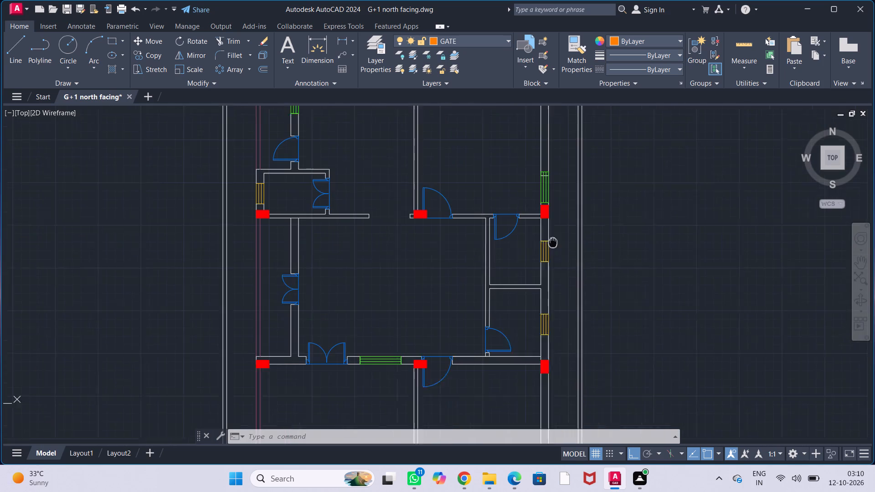
pyautogui.moveTo(411, 237); pyautogui.dragTo(405, 303, button='middle')
pyautogui.scroll(3, 404, 291)
pyautogui.click(406, 216)
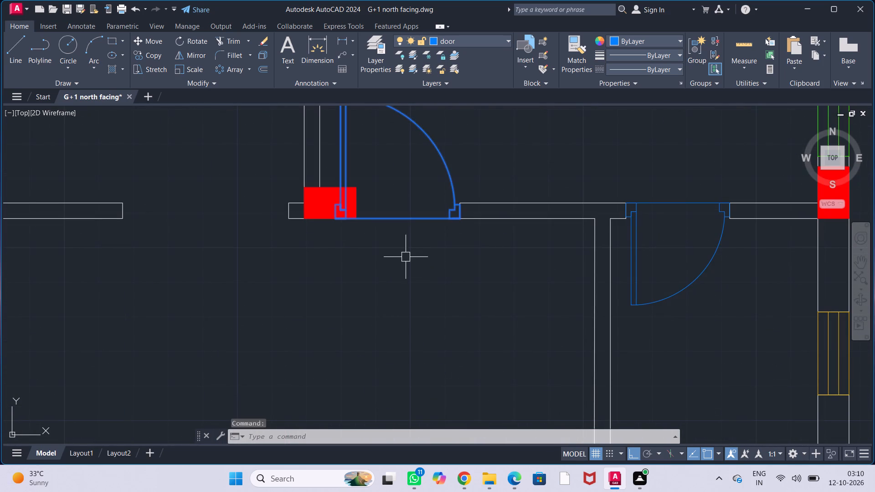
pyautogui.moveTo(405, 261); pyautogui.dragTo(395, 355, button='middle')
pyautogui.press('m')
pyautogui.press('Return')
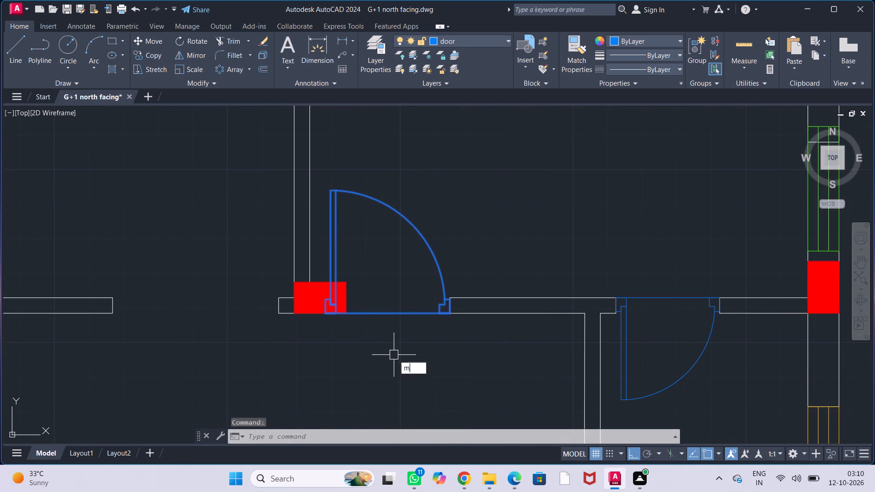
pyautogui.scroll(2, 276, 288)
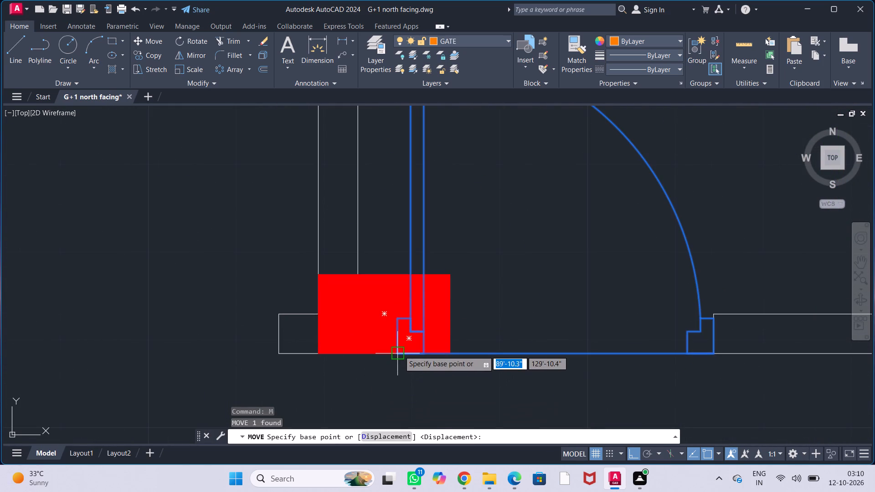
pyautogui.click(399, 351)
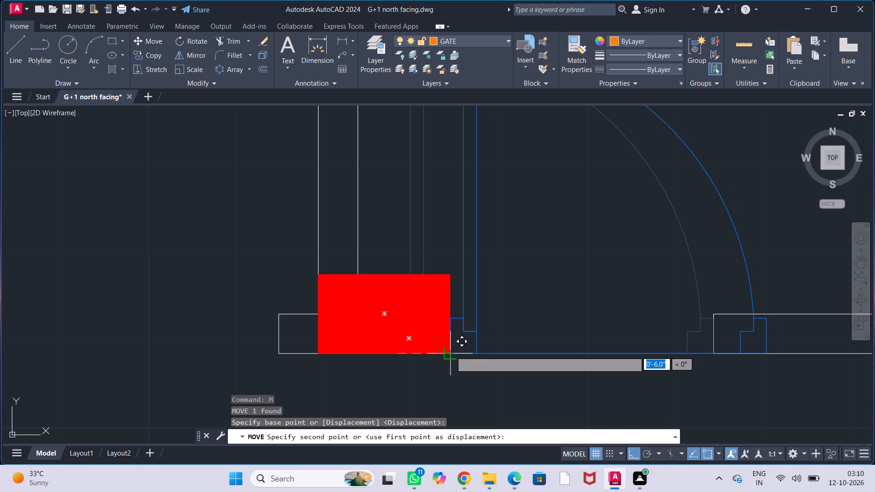
pyautogui.click(451, 351)
# Move the cross wall's short end line about 6" right onto the outer edge of the moved door's right frame.
pyautogui.scroll(-1, 537, 368)
pyautogui.moveTo(564, 382); pyautogui.dragTo(459, 324, button='middle')
pyautogui.scroll(2, 522, 325)
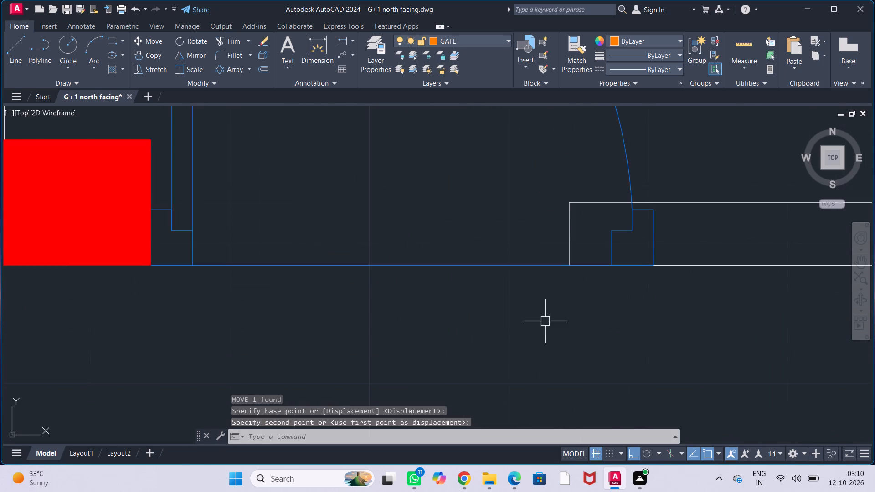
pyautogui.moveTo(546, 321); pyautogui.dragTo(449, 320, button='middle')
pyautogui.click(471, 246)
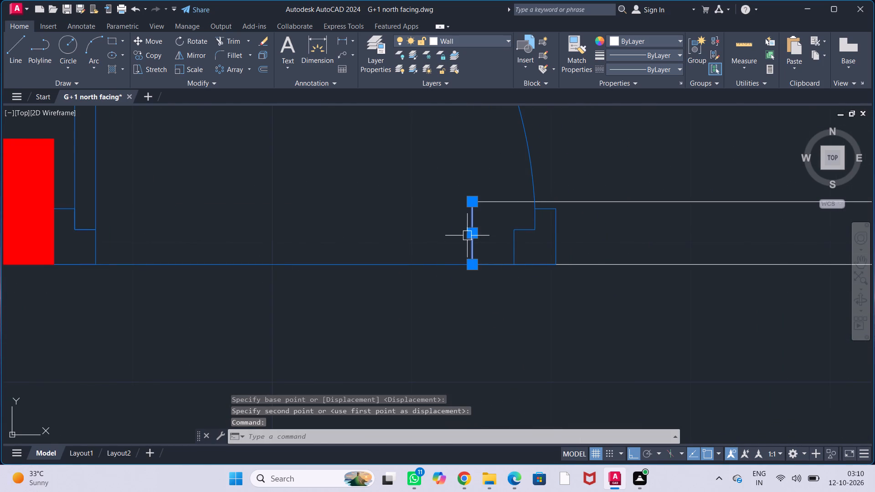
pyautogui.click(467, 234)
pyautogui.click(474, 234)
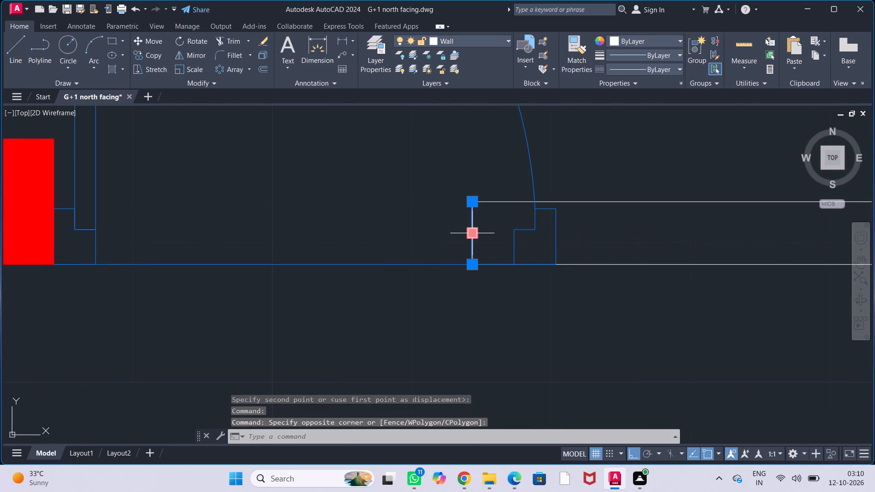
pyautogui.click(469, 236)
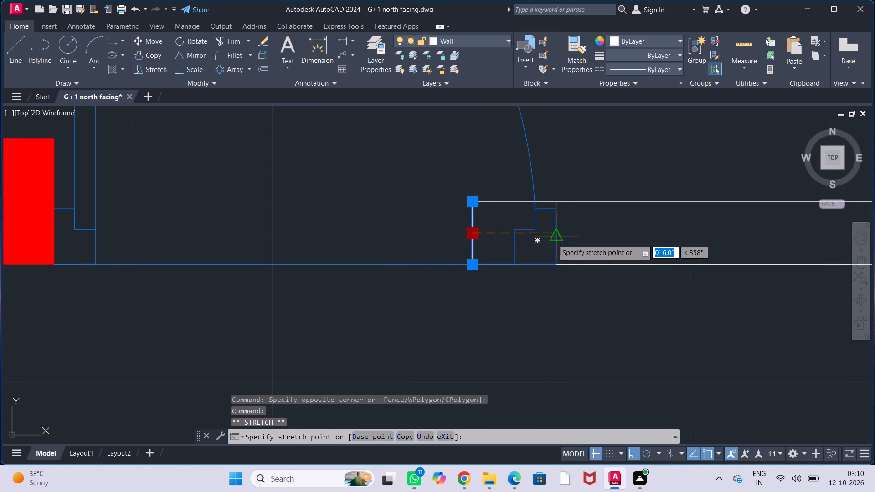
pyautogui.click(552, 240)
pyautogui.press('Escape')
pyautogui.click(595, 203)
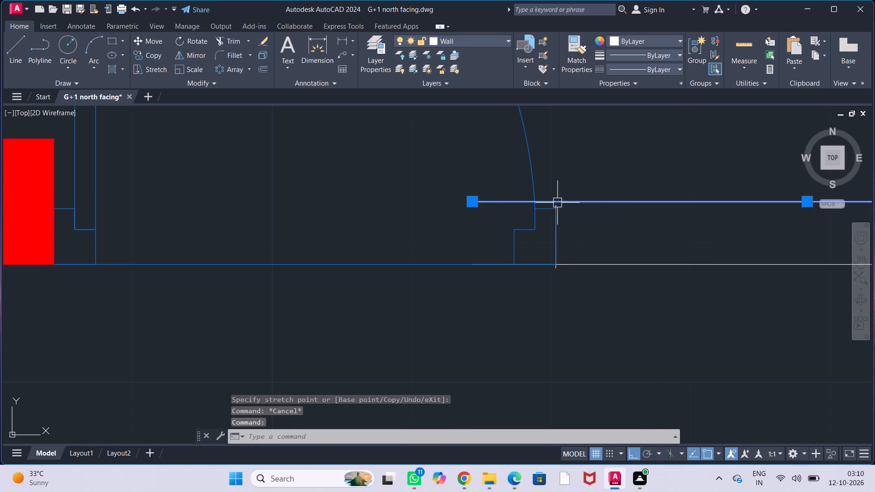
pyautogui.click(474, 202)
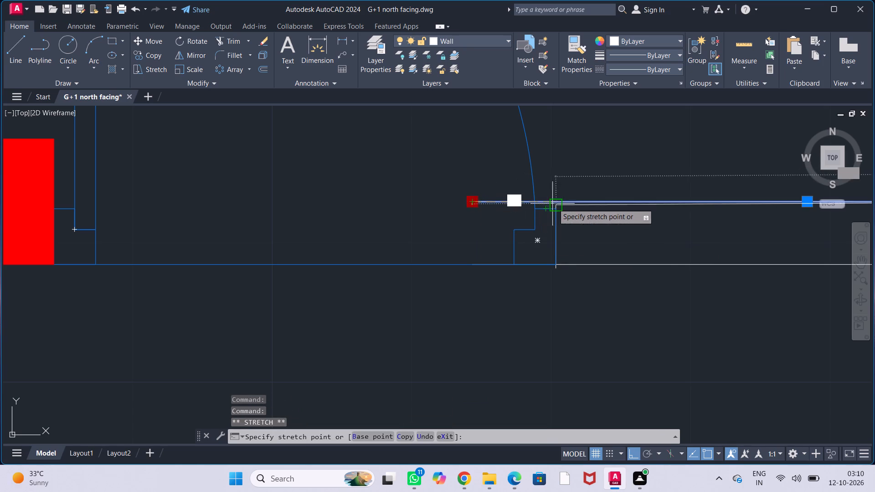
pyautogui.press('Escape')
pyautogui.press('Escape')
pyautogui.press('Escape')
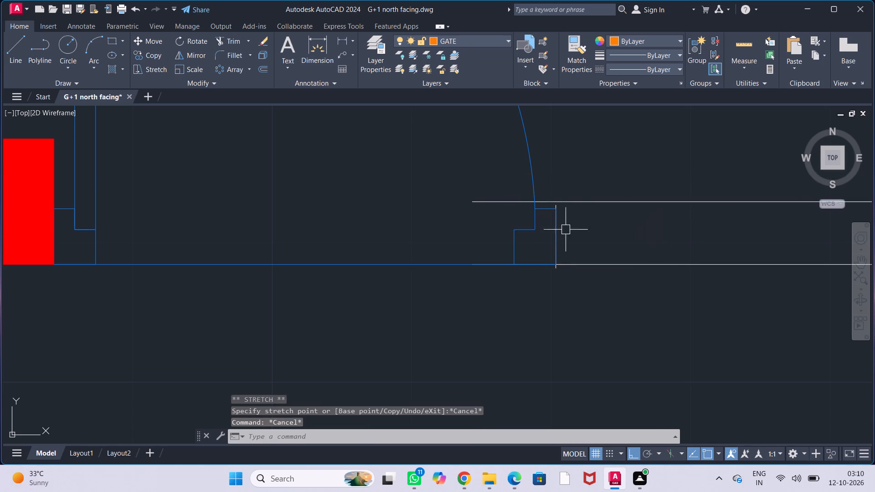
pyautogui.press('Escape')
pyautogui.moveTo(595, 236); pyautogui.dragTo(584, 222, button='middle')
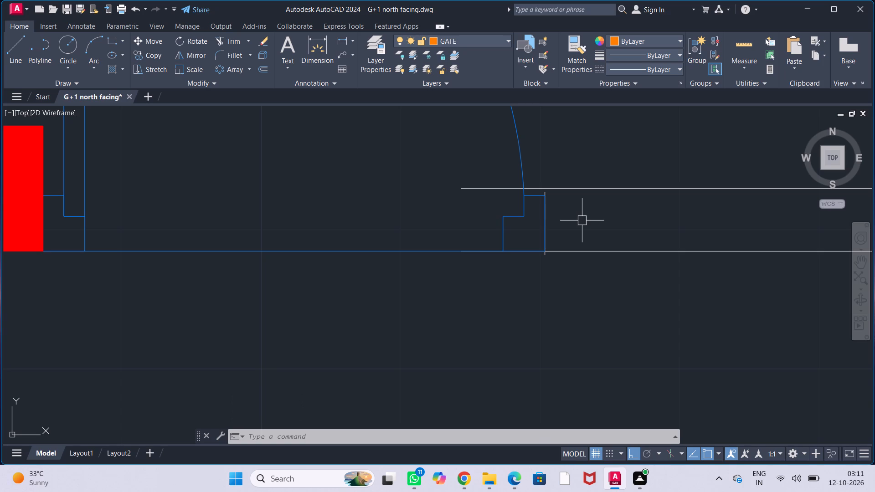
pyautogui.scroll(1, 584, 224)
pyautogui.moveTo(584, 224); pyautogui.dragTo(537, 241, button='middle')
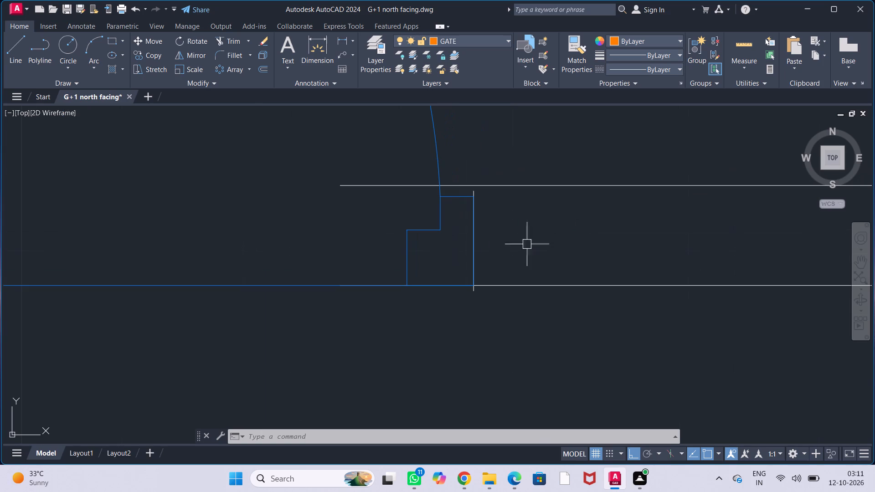
# Move the cross wall's short end line beside the door up about 0.2" so its top meets the wall's upper line.
pyautogui.click(472, 294)
pyautogui.press('m')
pyautogui.press('Return')
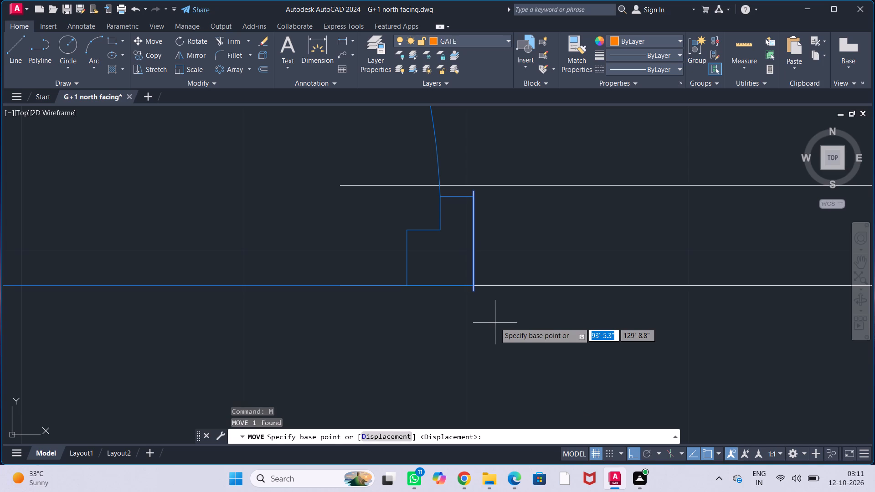
pyautogui.scroll(2, 484, 179)
pyautogui.click(451, 211)
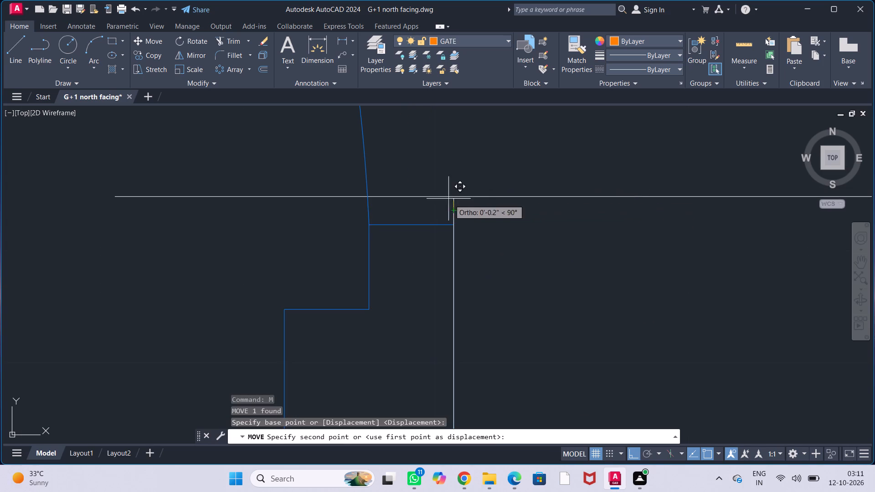
pyautogui.click(451, 197)
pyautogui.press('Escape')
pyautogui.press('Escape')
pyautogui.press('Escape')
pyautogui.press('Escape')
pyautogui.scroll(-2, 498, 246)
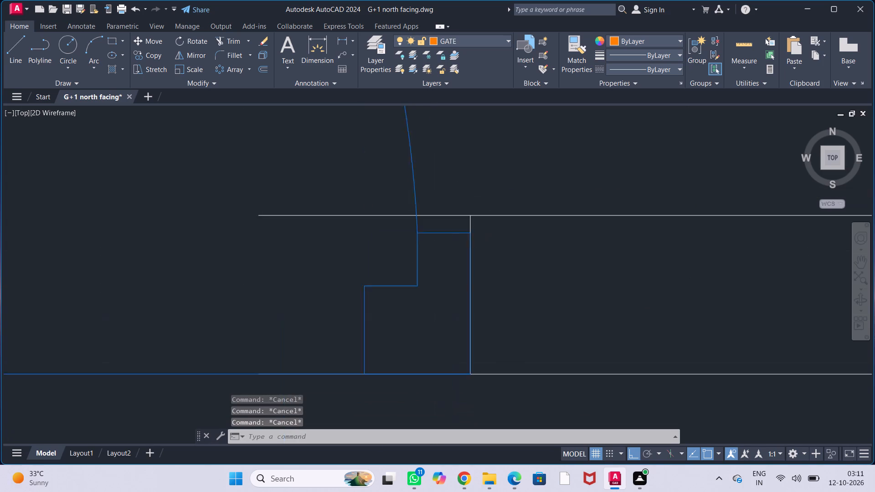
# Shorten the cross wall's upper and lower lines so their left ends meet the short end line at the moved door's frame.
pyautogui.moveTo(531, 267); pyautogui.dragTo(465, 259, button='middle')
pyautogui.click(489, 222)
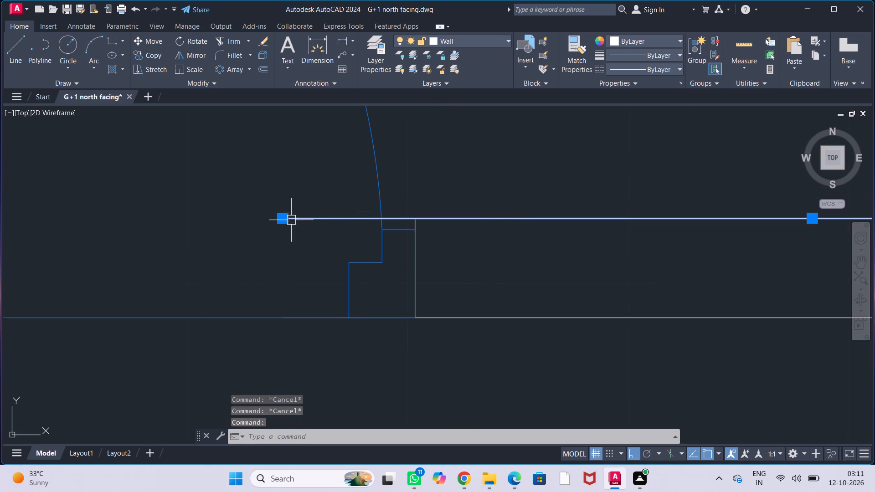
pyautogui.click(282, 220)
pyautogui.click(413, 222)
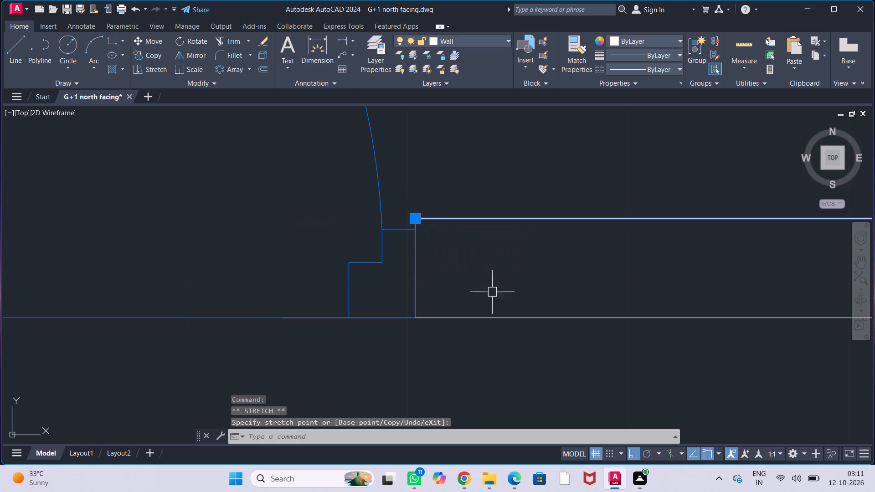
pyautogui.click(493, 316)
pyautogui.click(285, 318)
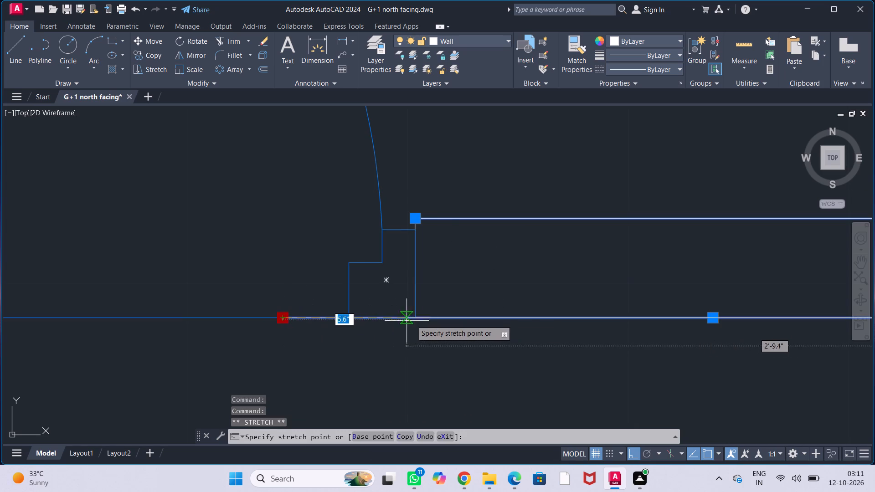
pyautogui.click(416, 320)
pyautogui.press('Escape')
pyautogui.press('Escape')
pyautogui.press('Escape')
pyautogui.press('Escape')
pyautogui.scroll(-2, 464, 331)
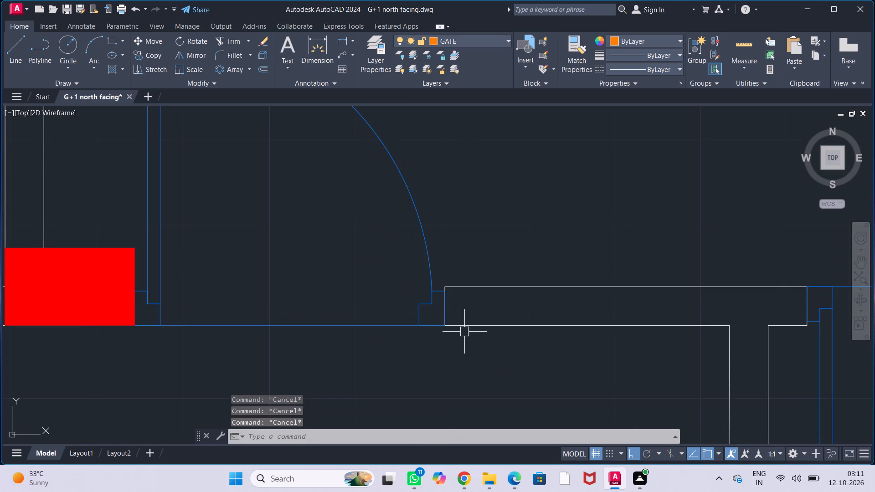
# Move the wall end line crossing the bedroom window in the right outer wall up onto the window's top edge.
pyautogui.moveTo(465, 338); pyautogui.dragTo(449, 331, button='middle')
pyautogui.moveTo(308, 323); pyautogui.dragTo(326, 320, button='middle')
pyautogui.scroll(-4, 379, 316)
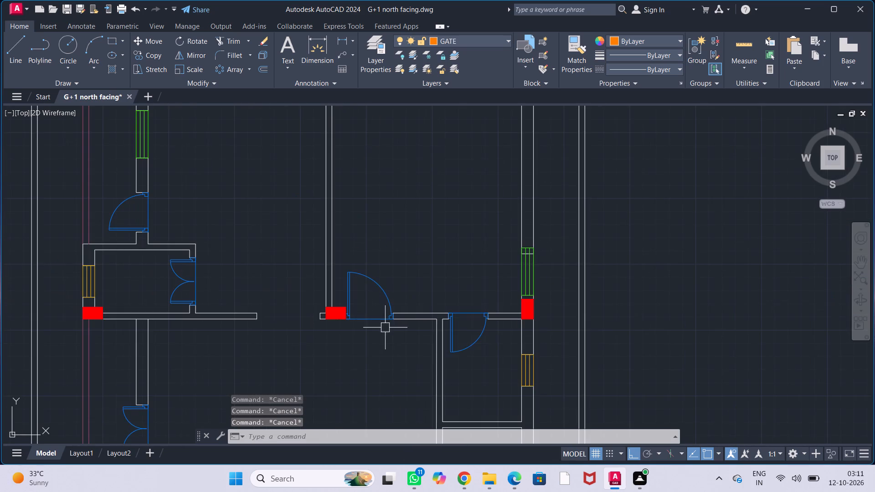
pyautogui.moveTo(427, 219); pyautogui.dragTo(428, 321, button='middle')
pyautogui.moveTo(421, 301); pyautogui.dragTo(418, 321, button='middle')
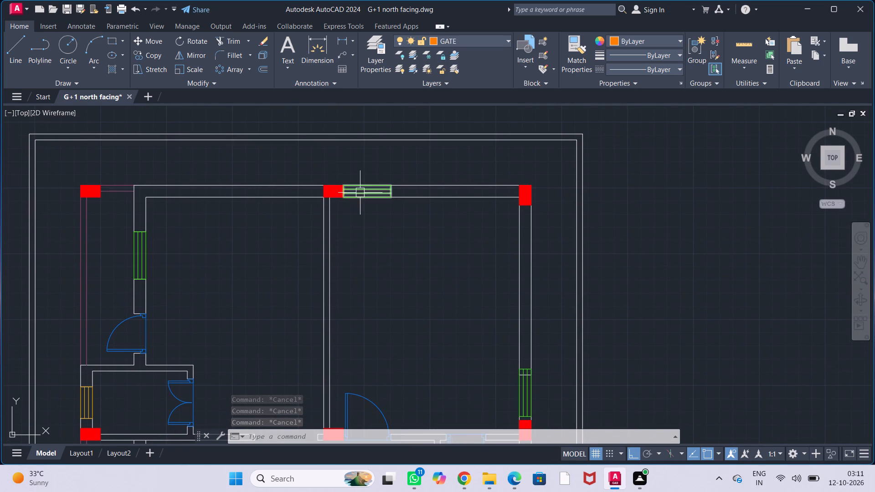
pyautogui.moveTo(382, 281); pyautogui.dragTo(376, 230, button='middle')
pyautogui.moveTo(382, 274); pyautogui.dragTo(380, 231, button='middle')
pyautogui.moveTo(390, 261); pyautogui.dragTo(389, 217, button='middle')
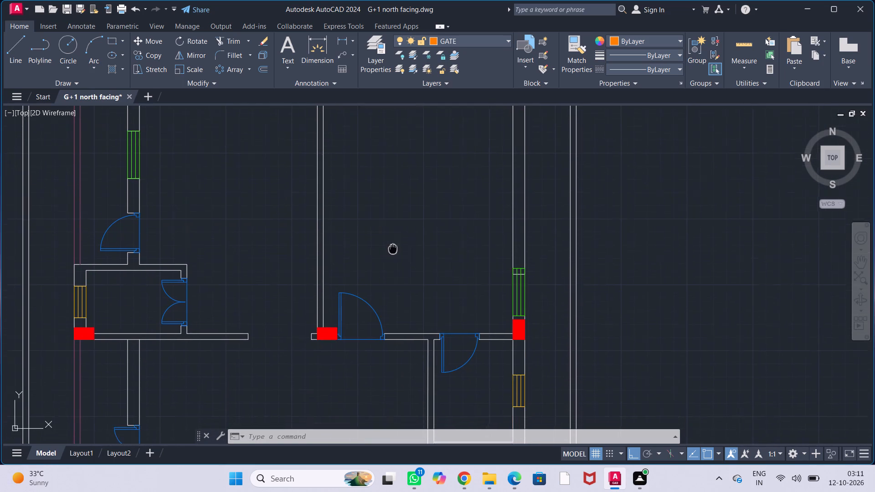
pyautogui.moveTo(389, 217); pyautogui.dragTo(386, 205, button='middle')
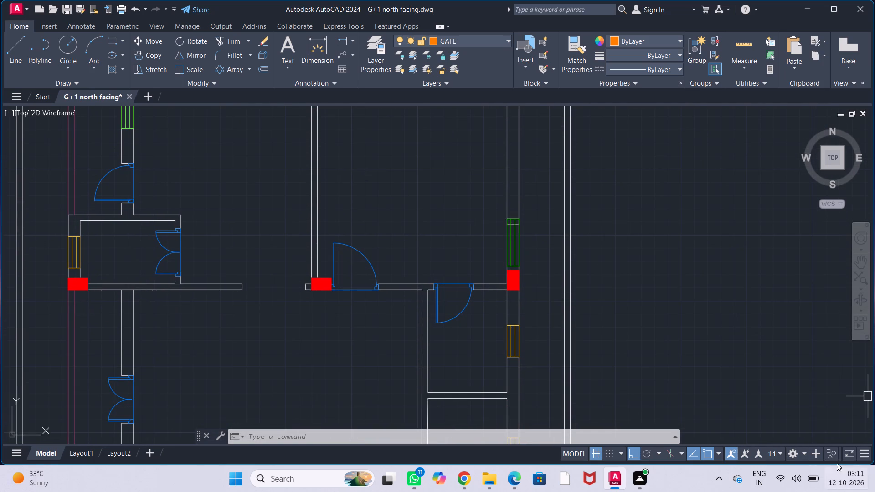
pyautogui.scroll(2, 523, 223)
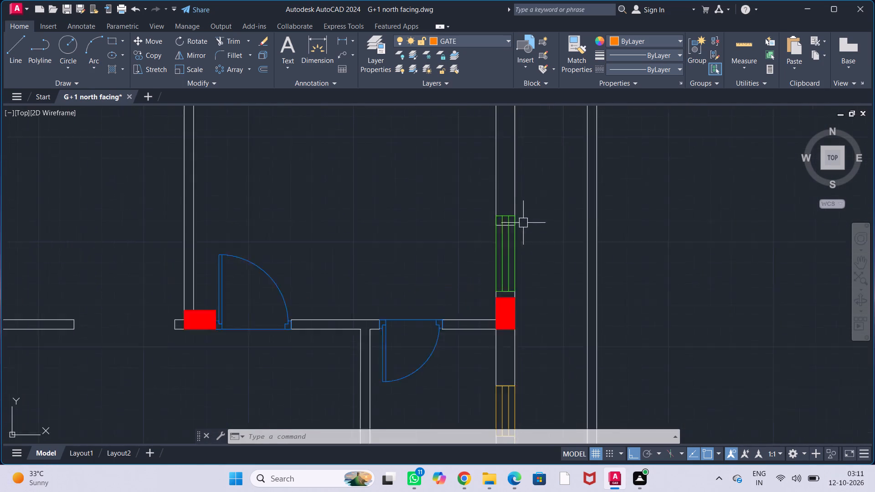
pyautogui.scroll(2, 496, 236)
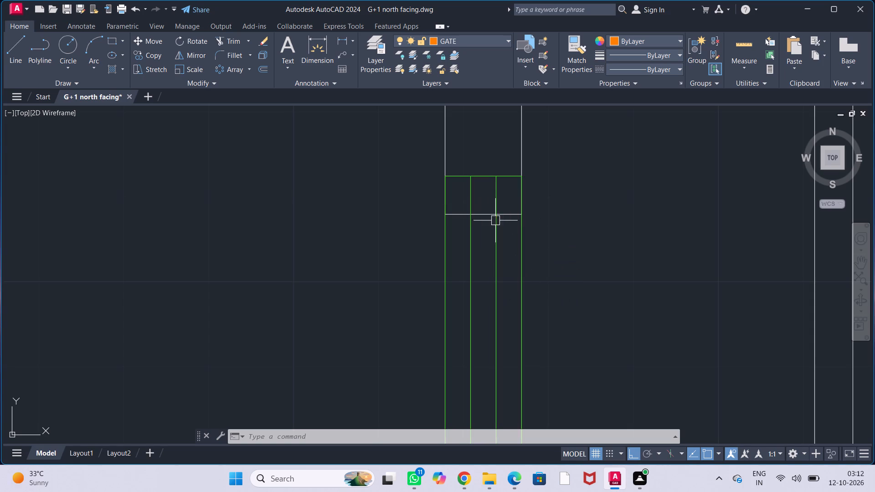
pyautogui.click(482, 214)
pyautogui.click(484, 216)
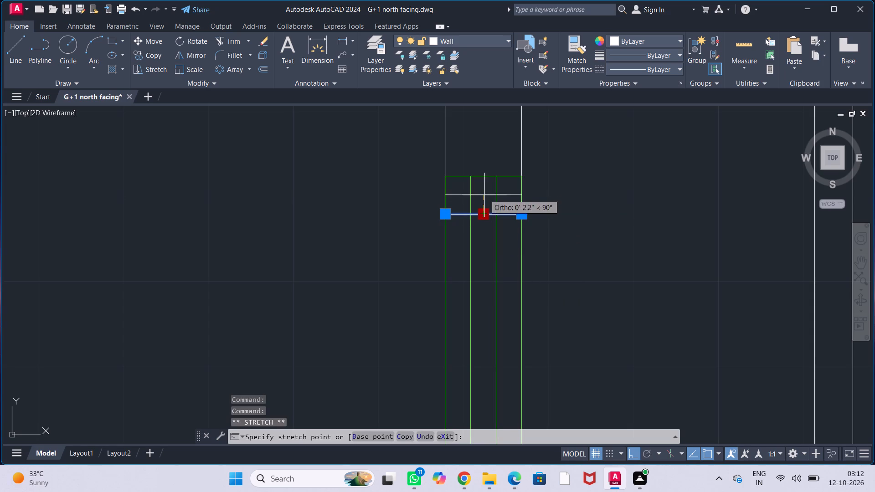
pyautogui.click(485, 176)
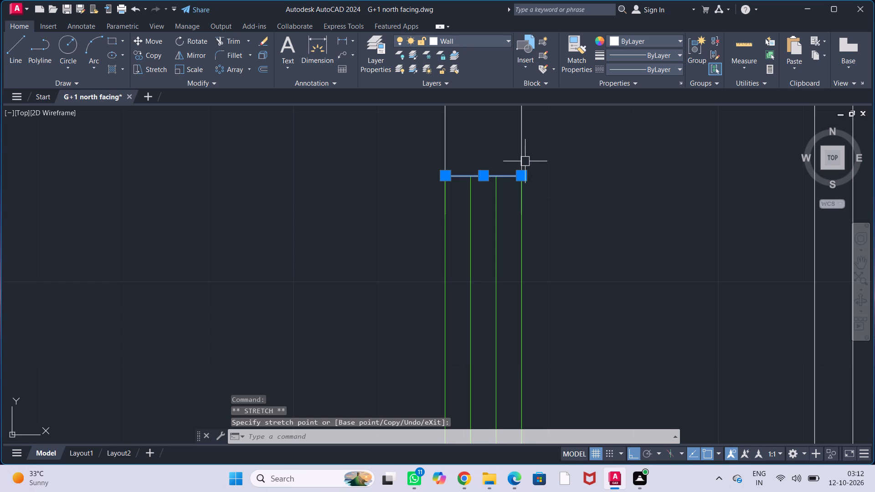
# Shorten the right outer wall's outer and inner lines so their lower ends meet the bedroom window's upper corners.
pyautogui.click(522, 155)
pyautogui.click(524, 215)
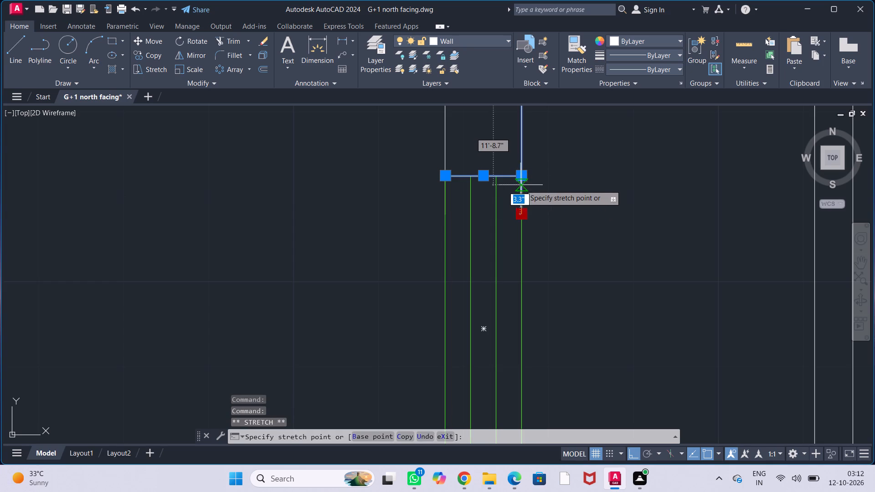
pyautogui.click(521, 178)
pyautogui.click(449, 145)
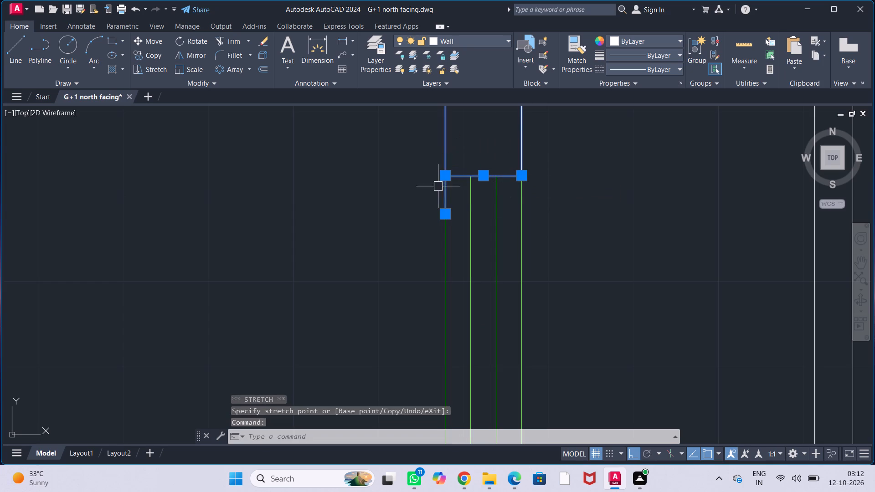
pyautogui.click(447, 215)
pyautogui.click(445, 177)
pyautogui.press('Escape')
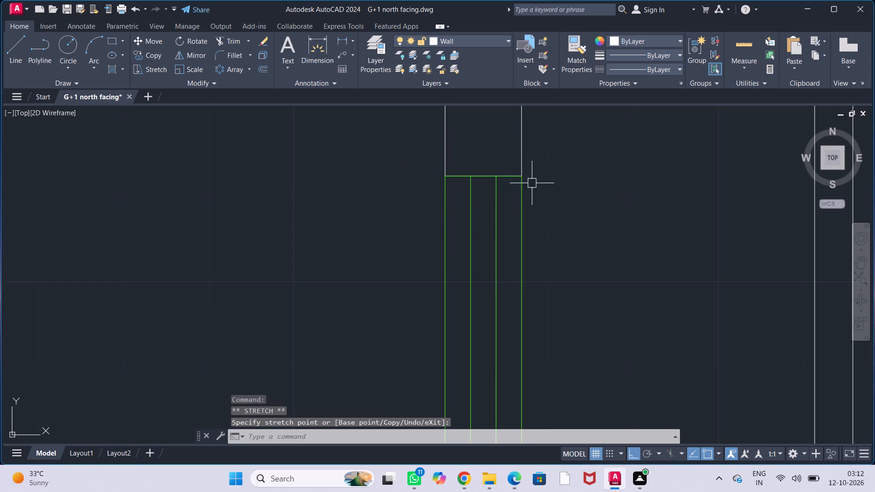
pyautogui.press('Escape')
pyautogui.press('Escape')
pyautogui.press('Escape')
pyautogui.press('Escape')
# Examine the middle and lower parts of the ground-floor plan for doors, windows and wall lines that conflict with the columns.
pyautogui.scroll(-3, 561, 222)
pyautogui.scroll(-1, 602, 222)
pyautogui.moveTo(591, 243); pyautogui.dragTo(563, 195, button='middle')
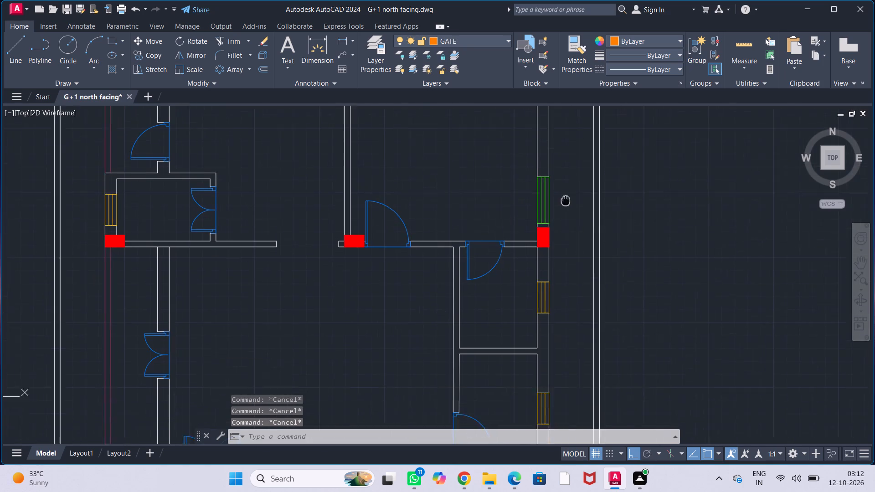
pyautogui.scroll(2, 551, 220)
pyautogui.scroll(-2, 559, 221)
pyautogui.moveTo(573, 232); pyautogui.dragTo(555, 174, button='middle')
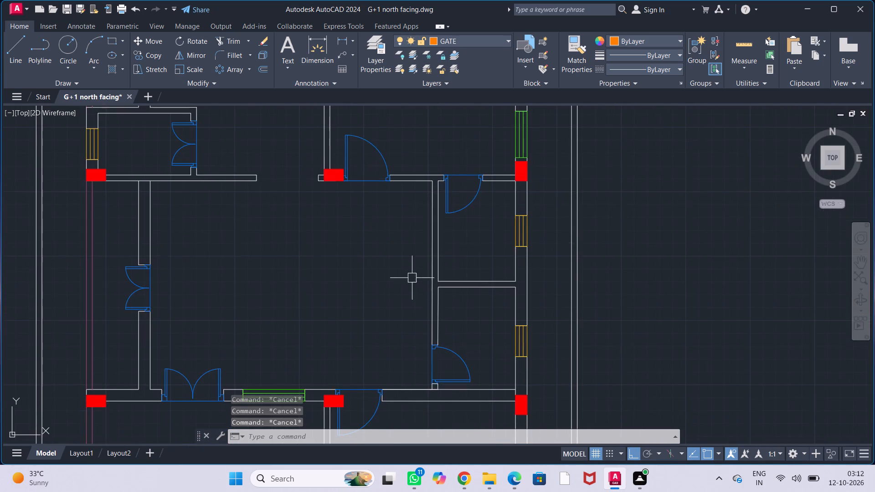
pyautogui.scroll(-1, 411, 277)
pyautogui.moveTo(369, 288); pyautogui.dragTo(413, 248, button='middle')
pyautogui.scroll(1, 396, 335)
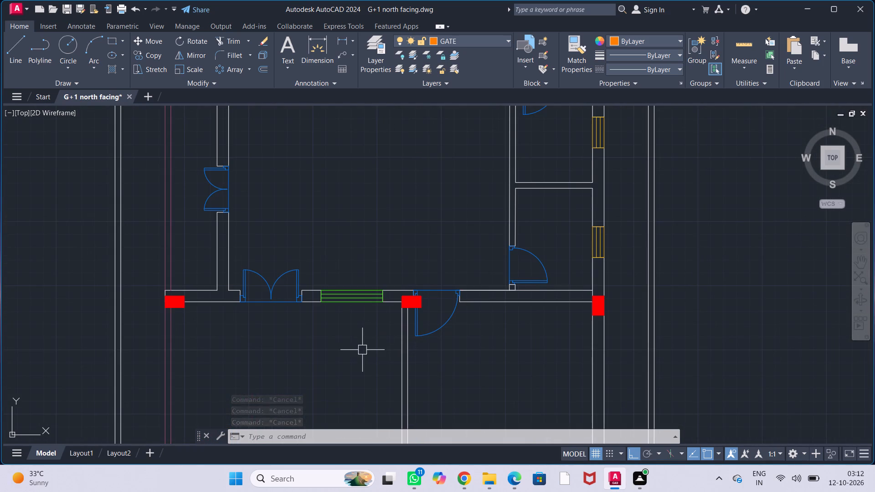
pyautogui.moveTo(364, 349); pyautogui.dragTo(374, 323, button='middle')
pyautogui.moveTo(289, 305); pyautogui.dragTo(344, 330, button='middle')
pyautogui.scroll(2, 252, 317)
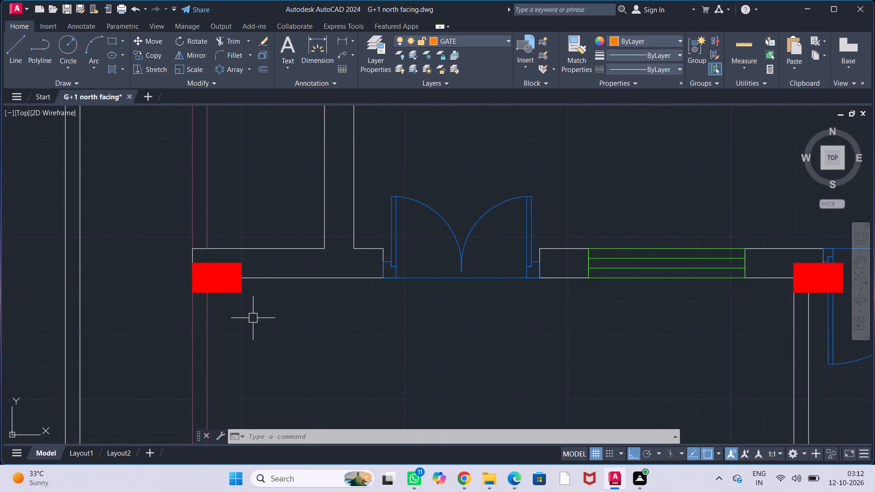
pyautogui.scroll(-2, 257, 316)
pyautogui.moveTo(287, 341); pyautogui.dragTo(260, 336, button='middle')
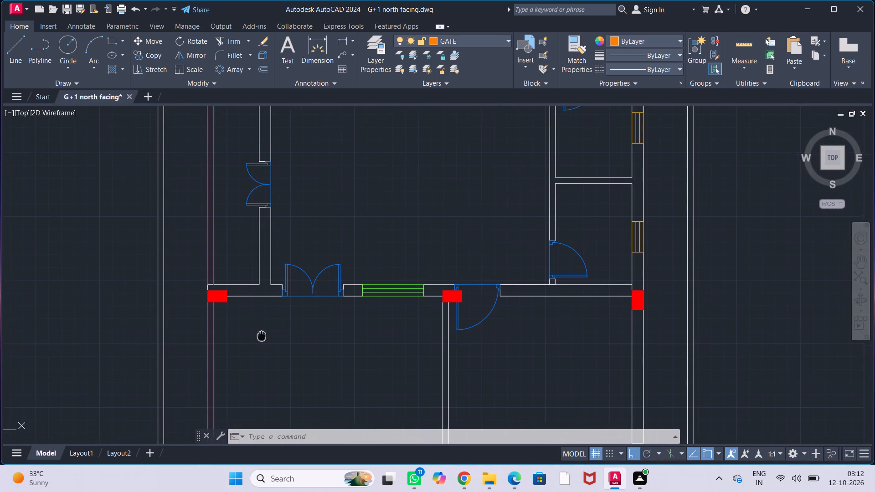
pyautogui.moveTo(260, 336); pyautogui.dragTo(260, 336, button='middle')
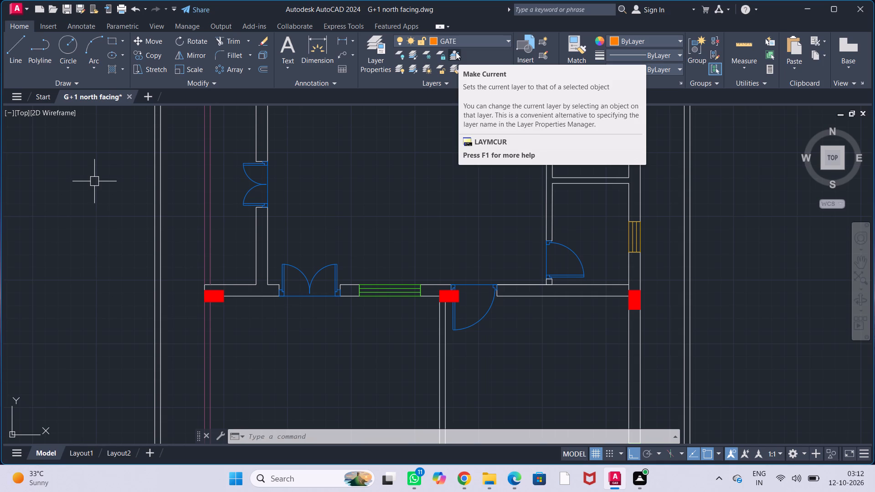
# Compare the ground-floor plan inside the boundary wall with the first-floor plan, checking door, window and column positions.
pyautogui.scroll(-1, 380, 254)
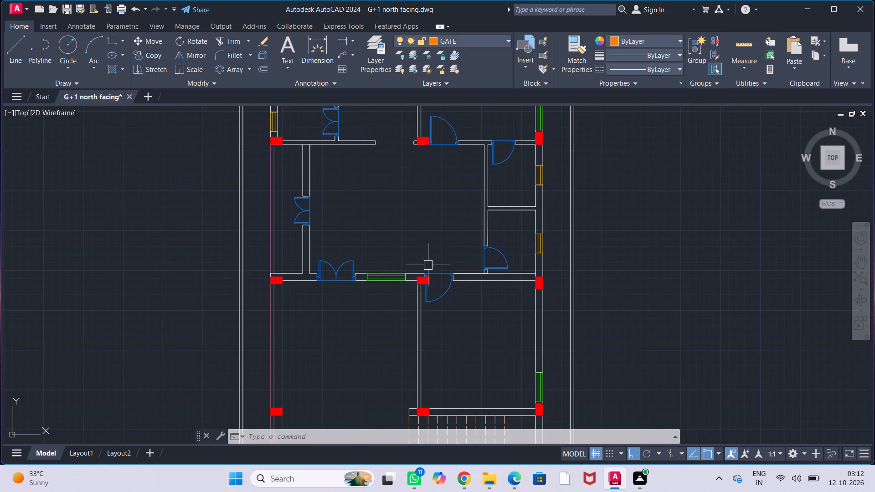
pyautogui.scroll(-2, 504, 289)
pyautogui.moveTo(590, 287); pyautogui.dragTo(494, 281, button='middle')
pyautogui.scroll(1, 461, 282)
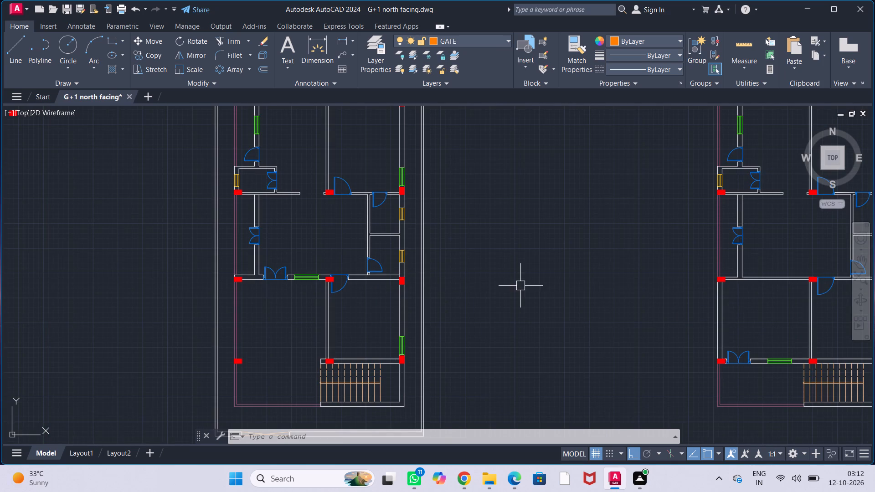
pyautogui.moveTo(513, 283); pyautogui.dragTo(421, 285, button='middle')
pyautogui.scroll(2, 372, 293)
pyautogui.scroll(-2, 367, 293)
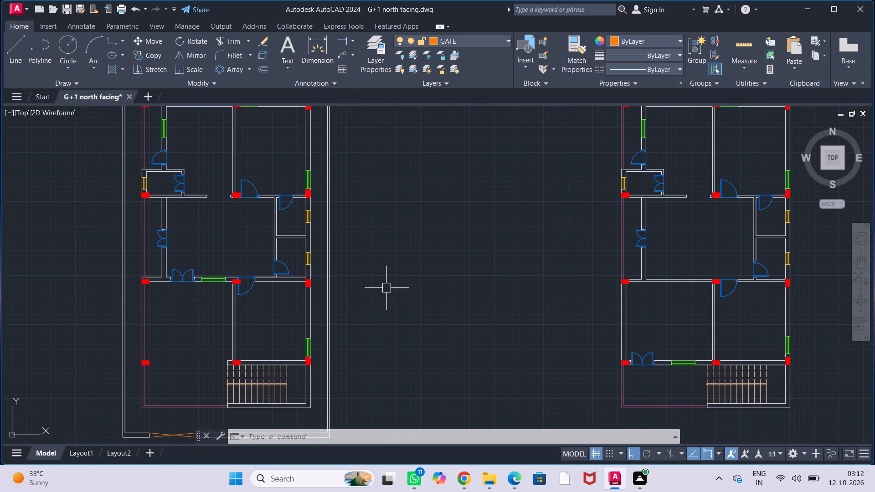
pyautogui.moveTo(389, 287); pyautogui.dragTo(348, 287, button='middle')
pyautogui.moveTo(243, 299); pyautogui.dragTo(264, 303, button='middle')
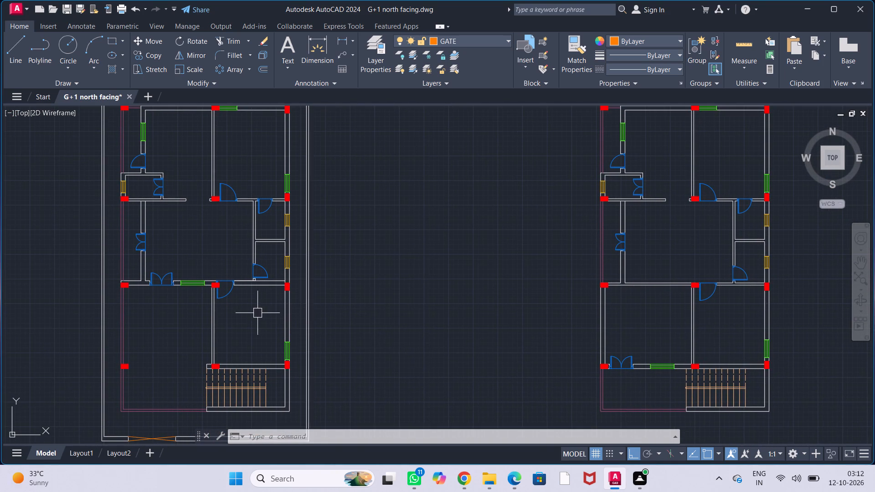
pyautogui.moveTo(258, 313); pyautogui.dragTo(341, 313, button='middle')
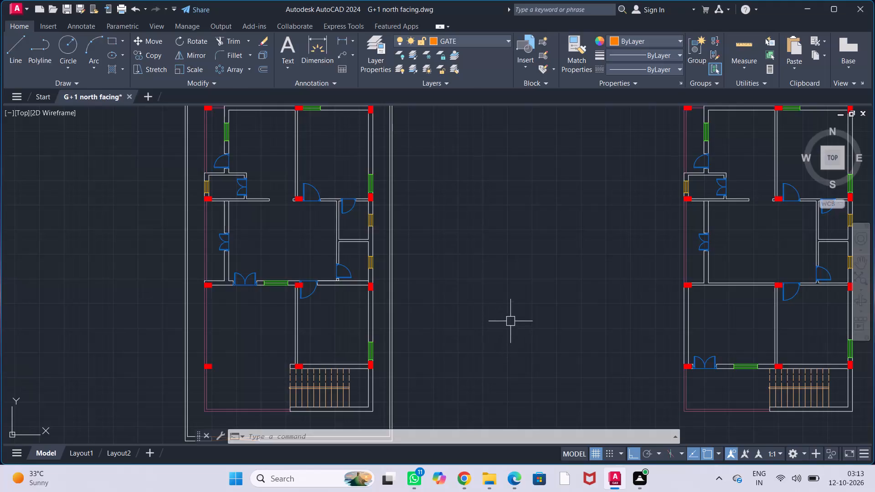
pyautogui.moveTo(503, 315); pyautogui.dragTo(427, 327, button='middle')
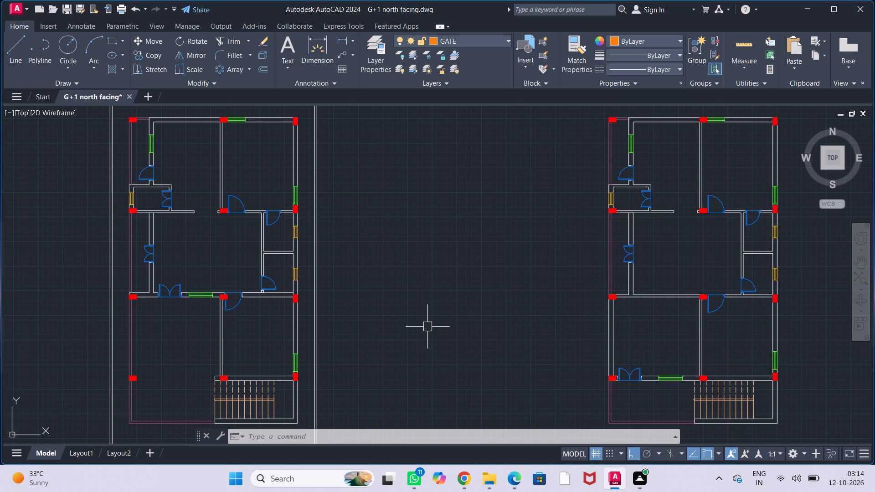
pyautogui.scroll(-1, 527, 298)
pyautogui.moveTo(526, 298); pyautogui.dragTo(385, 320, button='middle')
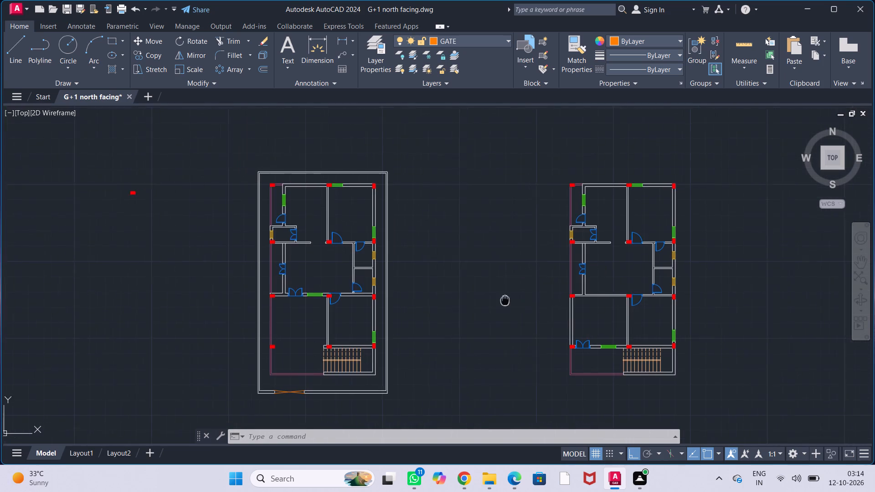
pyautogui.moveTo(385, 320); pyautogui.dragTo(324, 328, button='middle')
pyautogui.scroll(1, 406, 264)
pyautogui.moveTo(437, 333); pyautogui.dragTo(555, 223, button='middle')
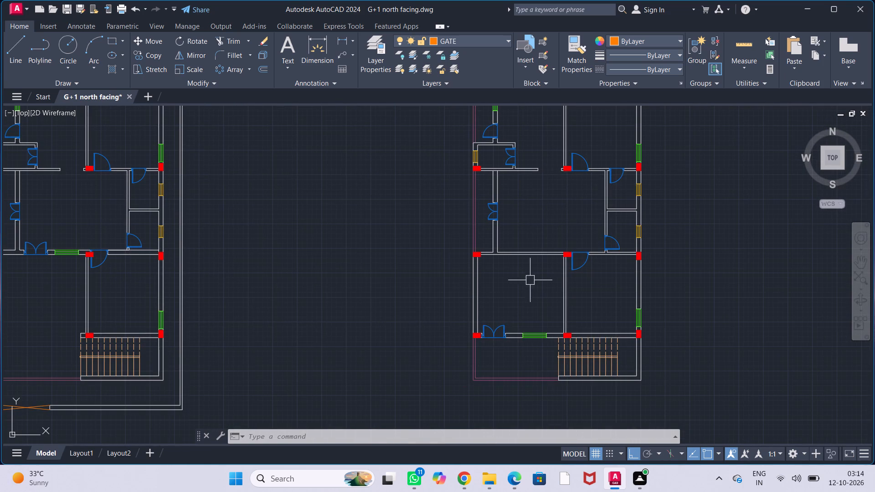
pyautogui.moveTo(519, 293); pyautogui.dragTo(587, 287, button='middle')
pyautogui.moveTo(446, 278); pyautogui.dragTo(461, 307, button='middle')
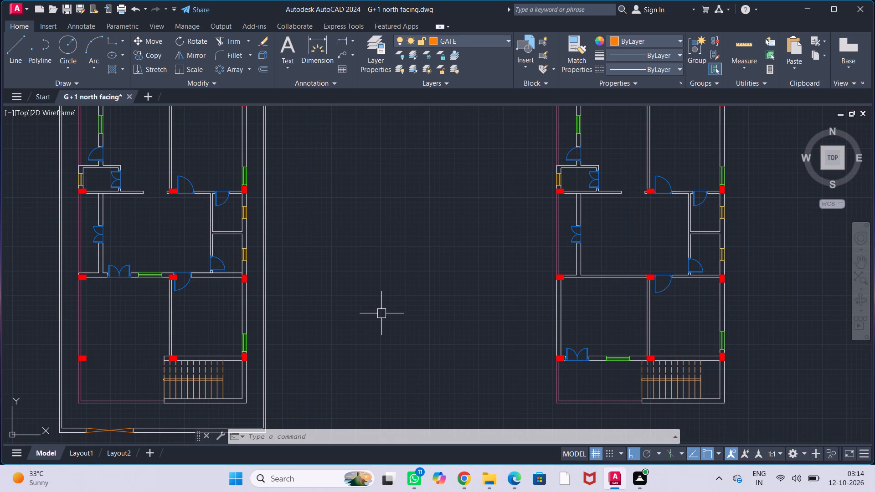
pyautogui.moveTo(341, 312); pyautogui.dragTo(342, 312, button='middle')
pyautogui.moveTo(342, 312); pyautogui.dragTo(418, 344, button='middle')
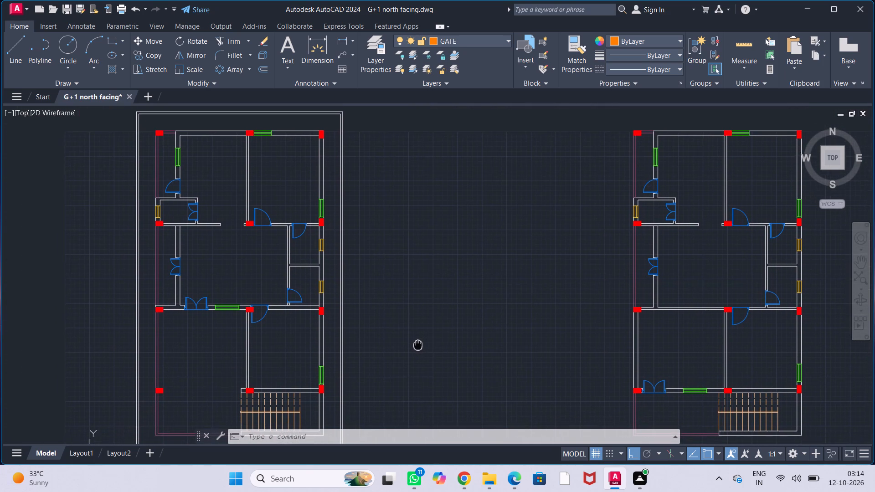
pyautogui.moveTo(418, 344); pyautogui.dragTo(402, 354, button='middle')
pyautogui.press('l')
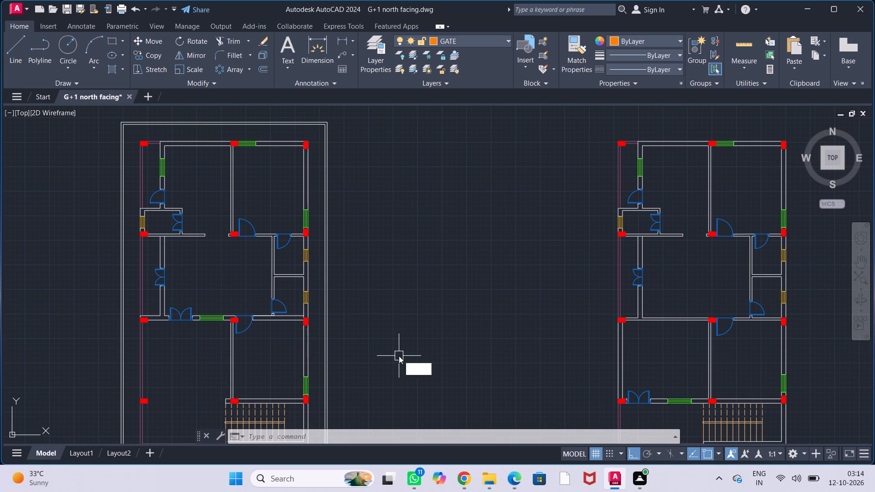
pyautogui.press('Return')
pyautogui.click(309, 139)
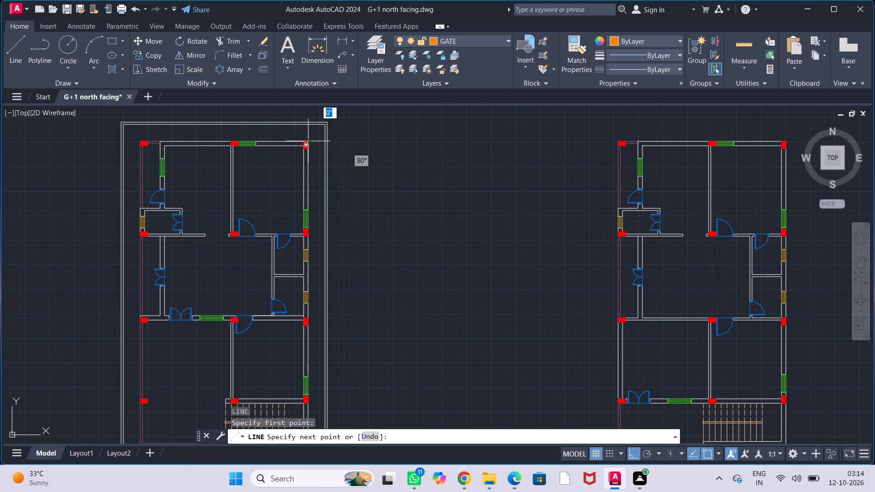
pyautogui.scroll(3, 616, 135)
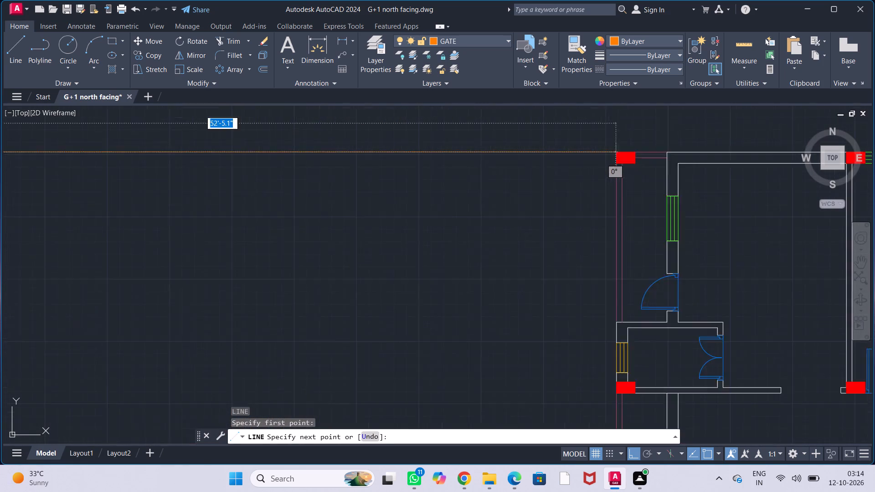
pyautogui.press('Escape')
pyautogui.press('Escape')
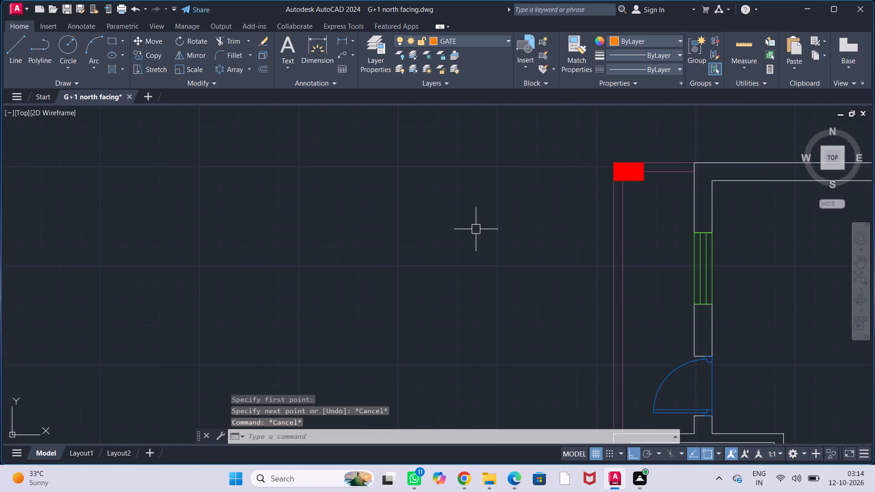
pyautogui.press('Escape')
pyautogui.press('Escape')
# Draw a horizontal guide line from the top corner of the first-floor plan's left column, above the front room, across the entire ground-floor plan.
pyautogui.scroll(-2, 470, 224)
pyautogui.moveTo(463, 256); pyautogui.dragTo(474, 205, button='middle')
pyautogui.moveTo(467, 255); pyautogui.dragTo(510, 208, button='middle')
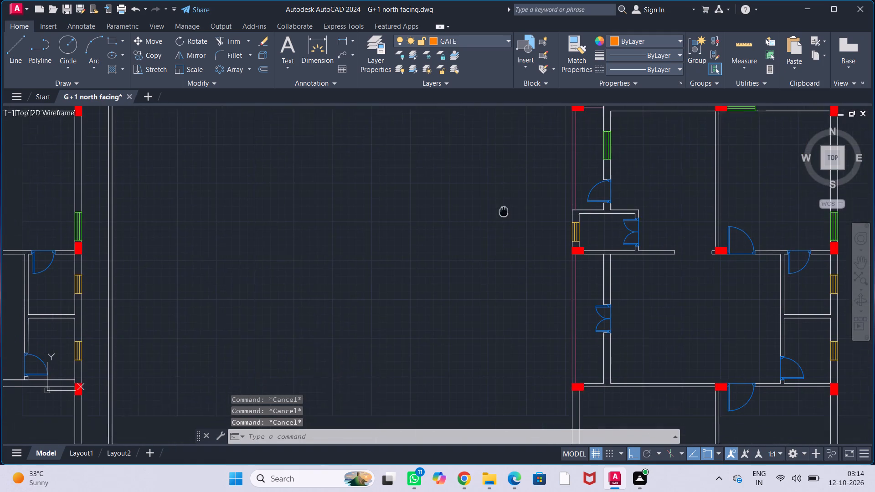
pyautogui.moveTo(510, 208); pyautogui.dragTo(512, 207, button='middle')
pyautogui.moveTo(471, 255); pyautogui.dragTo(547, 186, button='middle')
pyautogui.moveTo(520, 246); pyautogui.dragTo(562, 195, button='middle')
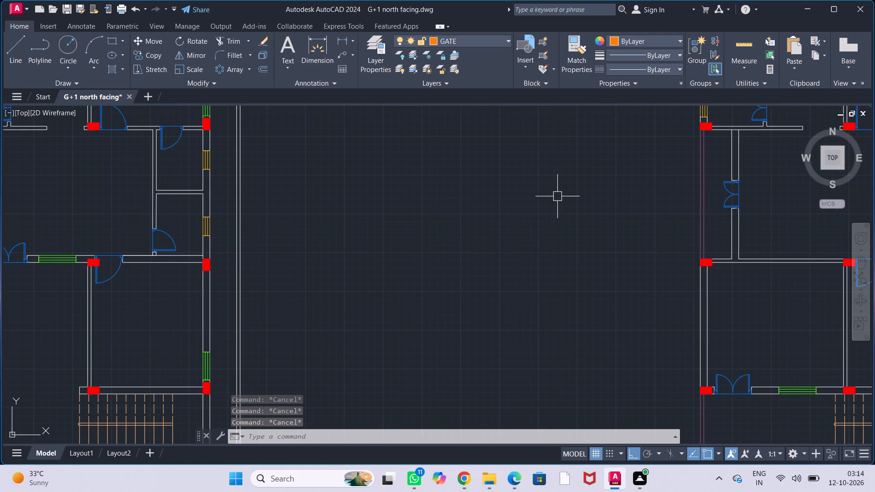
pyautogui.press('l')
pyautogui.press('Return')
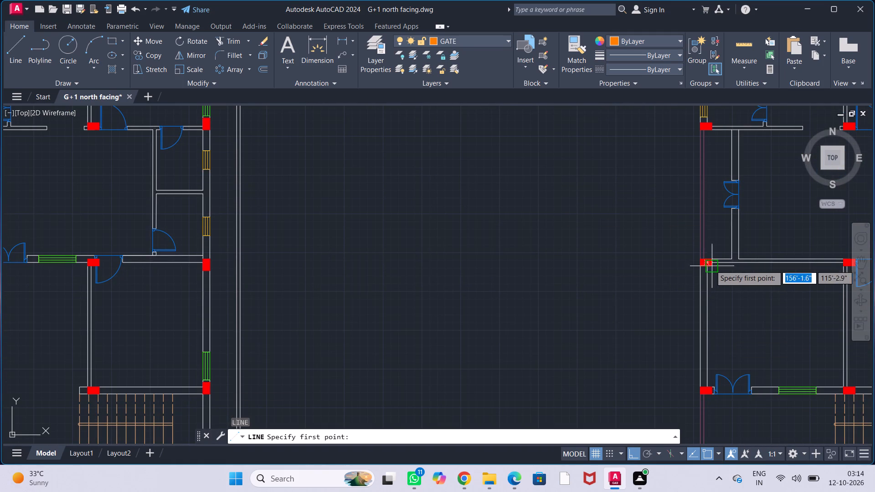
pyautogui.click(699, 256)
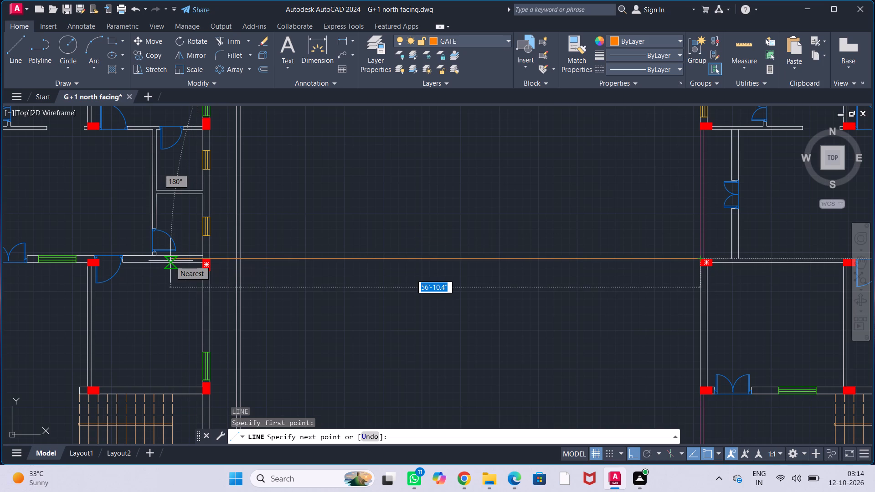
pyautogui.moveTo(170, 261); pyautogui.dragTo(584, 298, button='middle')
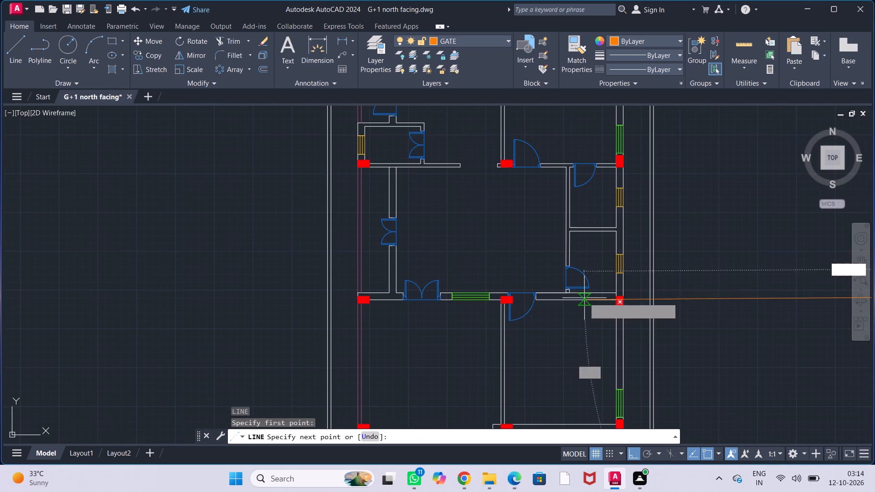
pyautogui.click(246, 301)
pyautogui.press('Escape')
pyautogui.press('Escape')
pyautogui.press('Escape')
pyautogui.press('Escape')
pyautogui.press('Escape')
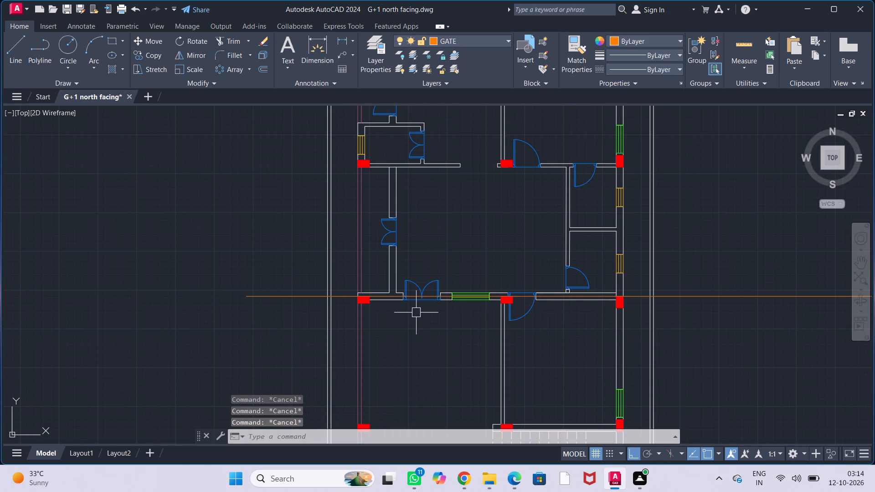
# Move the ground-floor cross wall containing the double door, window and single door down 4.5", aligning its upper line with the column tops.
pyautogui.moveTo(415, 312); pyautogui.dragTo(343, 304, button='middle')
pyautogui.scroll(2, 332, 309)
pyautogui.moveTo(329, 317); pyautogui.dragTo(273, 325, button='middle')
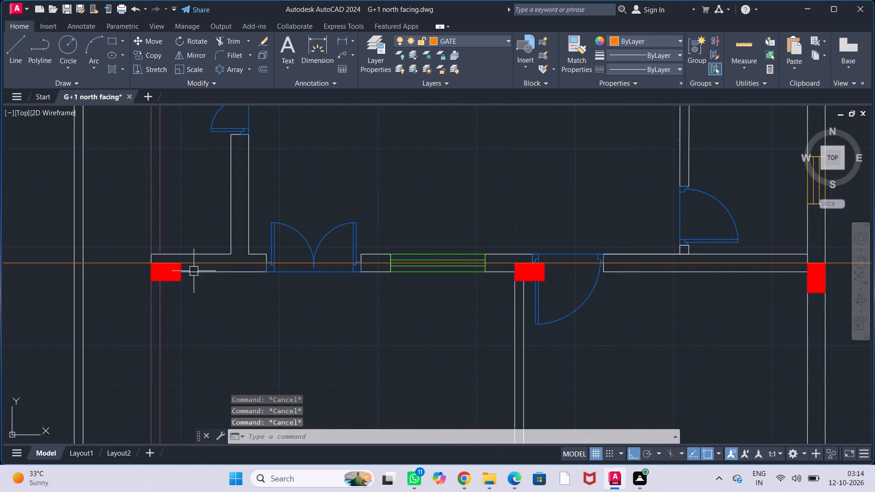
pyautogui.moveTo(412, 314); pyautogui.dragTo(410, 314, button='middle')
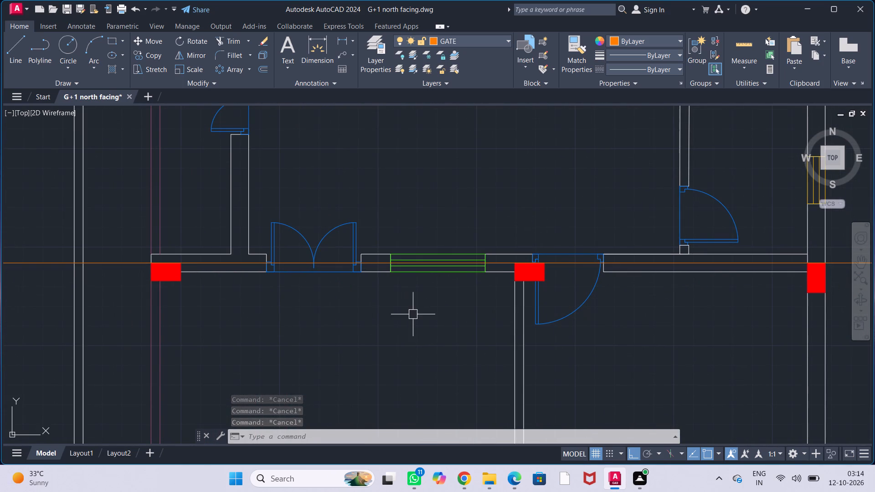
pyautogui.moveTo(410, 314); pyautogui.dragTo(262, 322, button='middle')
pyautogui.scroll(-1, 299, 317)
pyautogui.moveTo(455, 333); pyautogui.dragTo(461, 317, button='middle')
pyautogui.scroll(2, 485, 299)
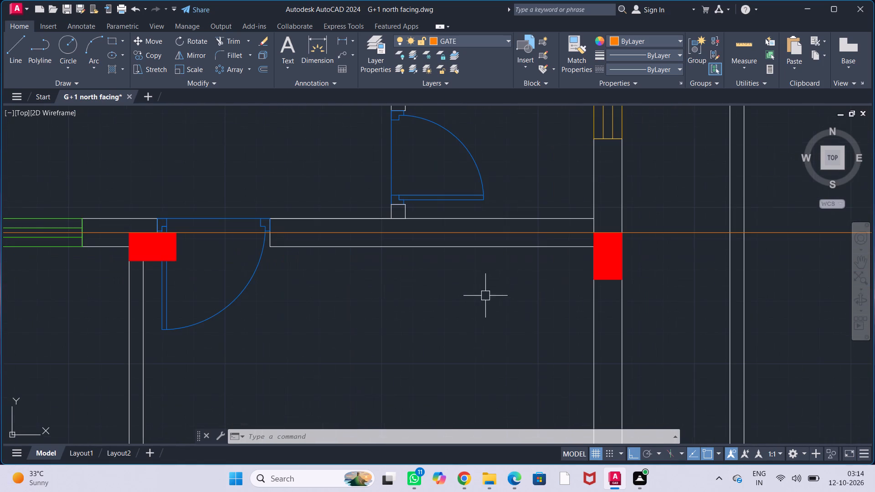
pyautogui.click(521, 248)
pyautogui.click(527, 213)
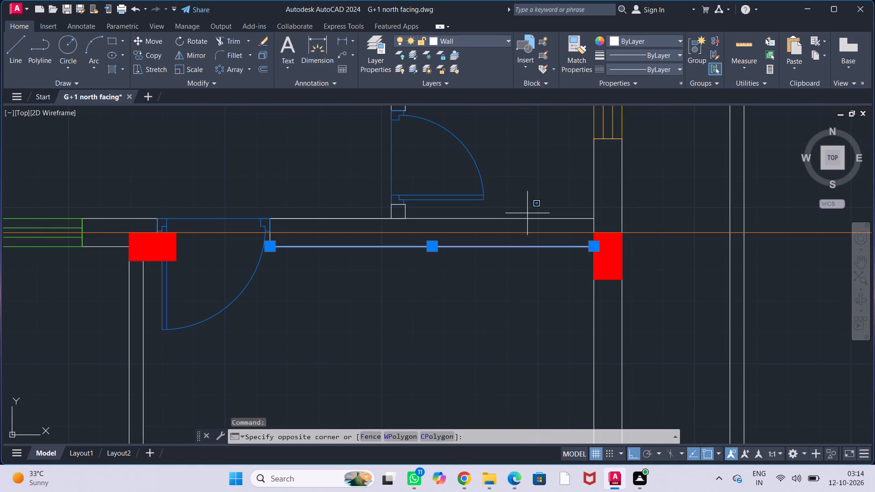
pyautogui.click(511, 219)
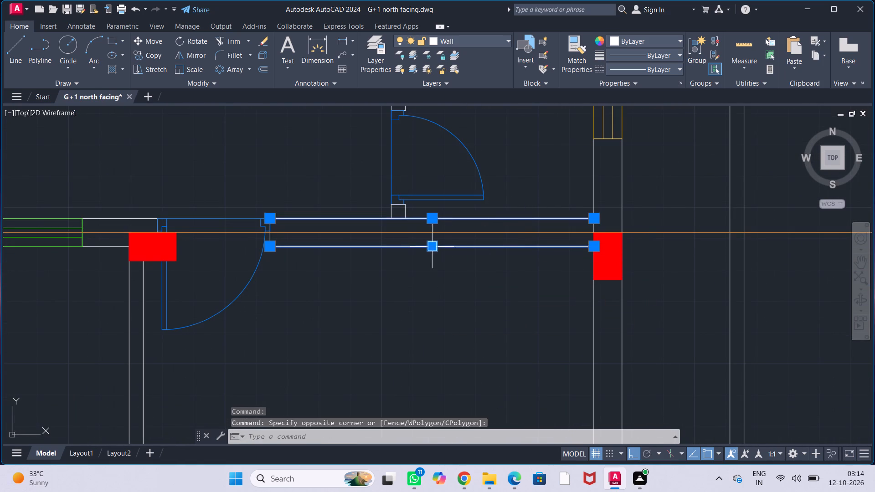
pyautogui.moveTo(416, 297); pyautogui.dragTo(559, 312, button='middle')
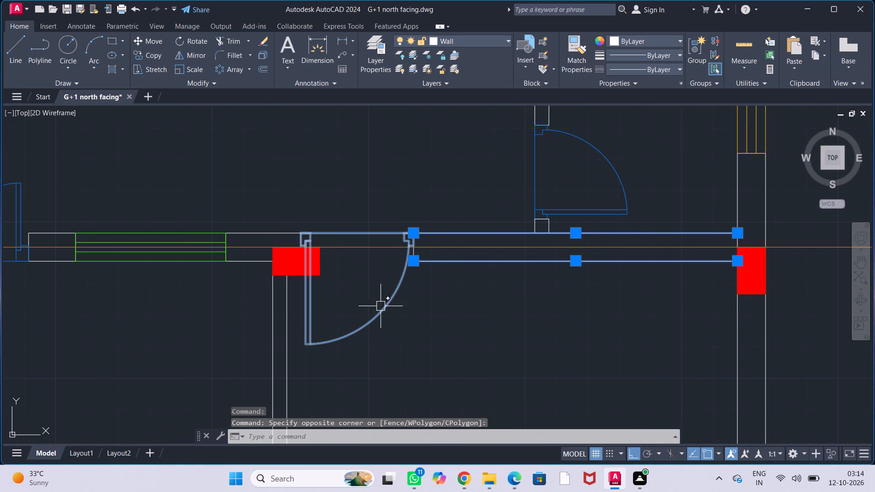
pyautogui.click(387, 310)
pyautogui.moveTo(500, 323); pyautogui.dragTo(792, 328, button='middle')
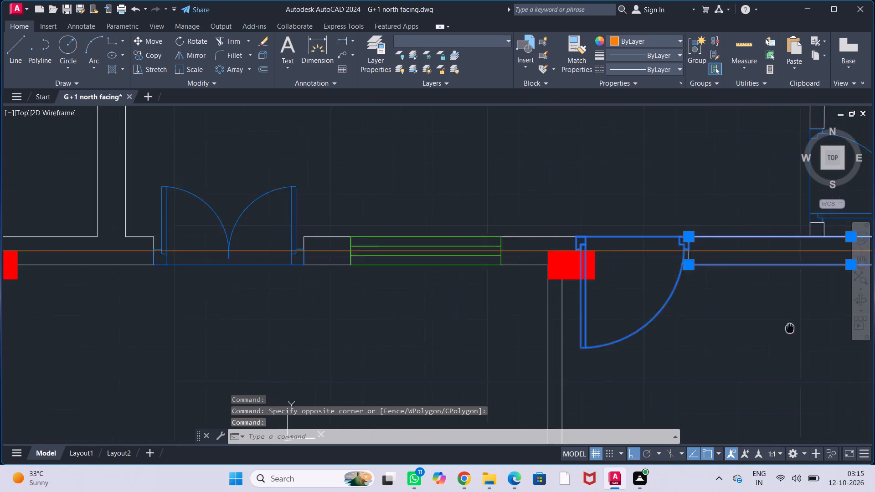
pyautogui.click(533, 265)
pyautogui.click(542, 236)
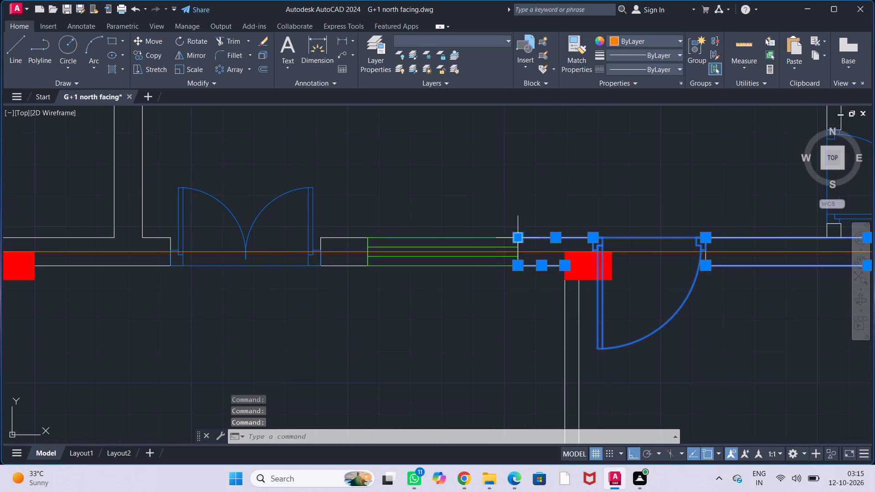
pyautogui.click(447, 237)
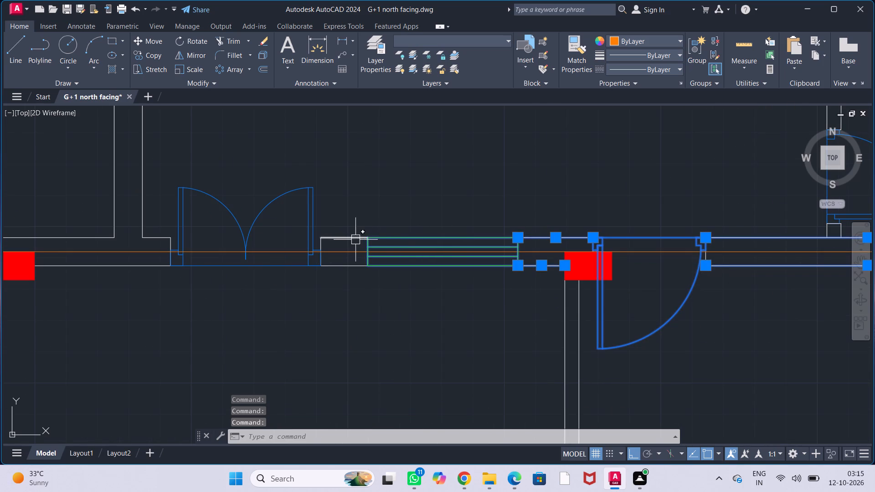
pyautogui.click(346, 239)
pyautogui.scroll(2, 334, 266)
pyautogui.click(347, 262)
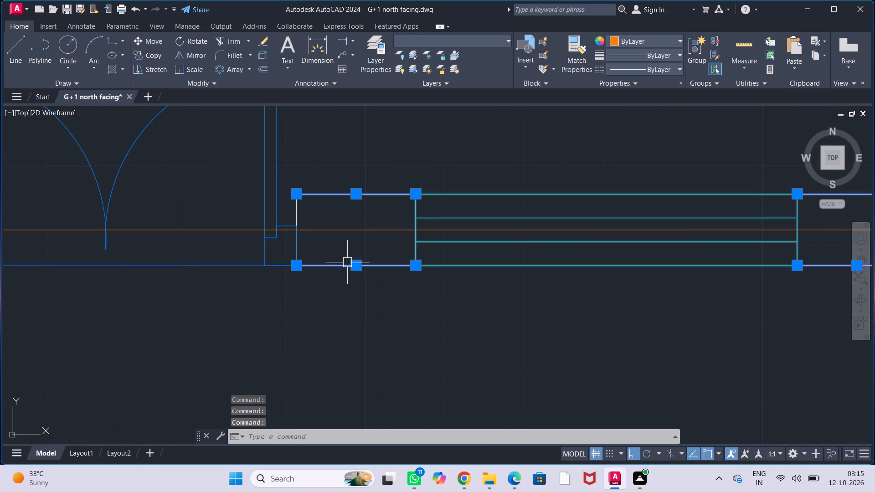
pyautogui.scroll(-2, 375, 328)
pyautogui.moveTo(374, 332); pyautogui.dragTo(494, 333, button='middle')
pyautogui.click(397, 260)
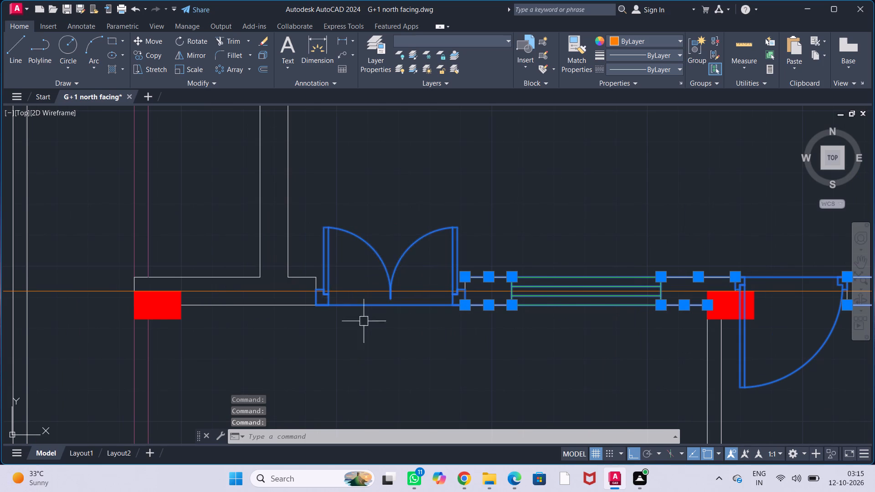
pyautogui.moveTo(326, 355); pyautogui.dragTo(464, 337, button='middle')
pyautogui.click(362, 261)
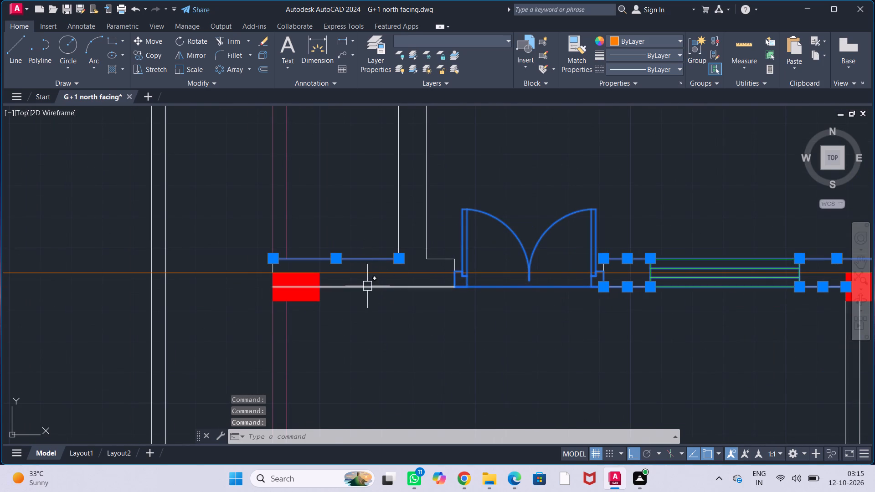
pyautogui.click(367, 287)
pyautogui.click(442, 259)
pyautogui.scroll(3, 444, 262)
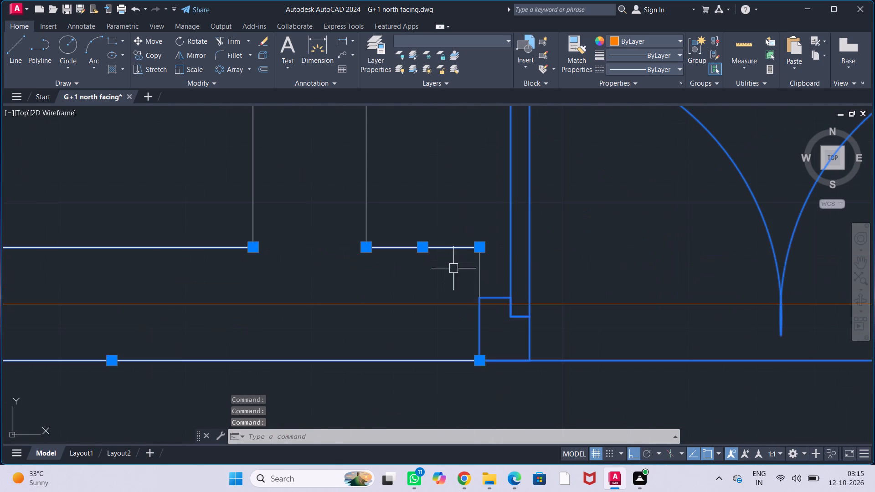
pyautogui.click(477, 272)
pyautogui.scroll(-2, 426, 273)
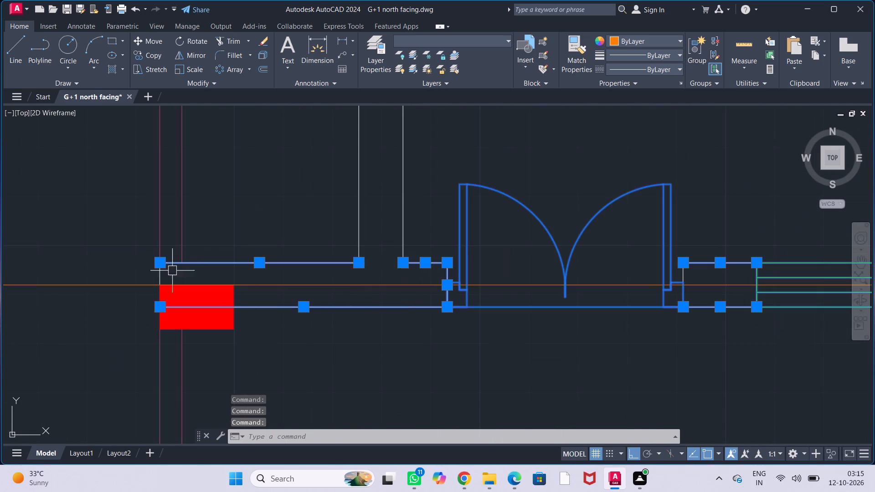
pyautogui.scroll(2, 146, 266)
pyautogui.click(181, 295)
pyautogui.scroll(-2, 273, 298)
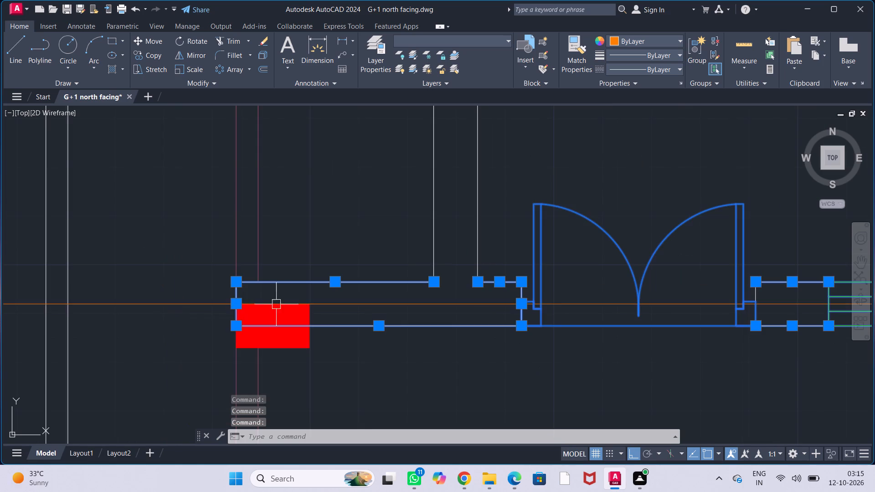
pyautogui.scroll(-2, 391, 398)
pyautogui.moveTo(412, 404); pyautogui.dragTo(351, 350, button='middle')
pyautogui.moveTo(364, 352); pyautogui.dragTo(354, 341, button='middle')
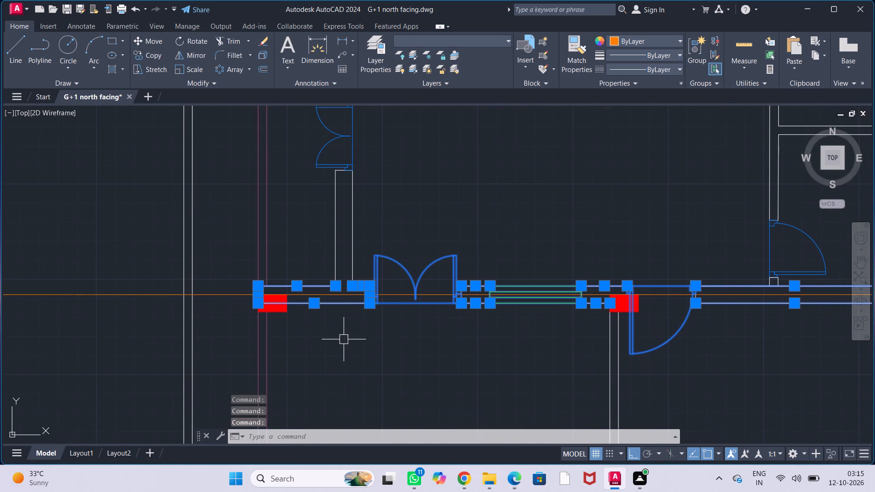
pyautogui.press('m')
pyautogui.press('Return')
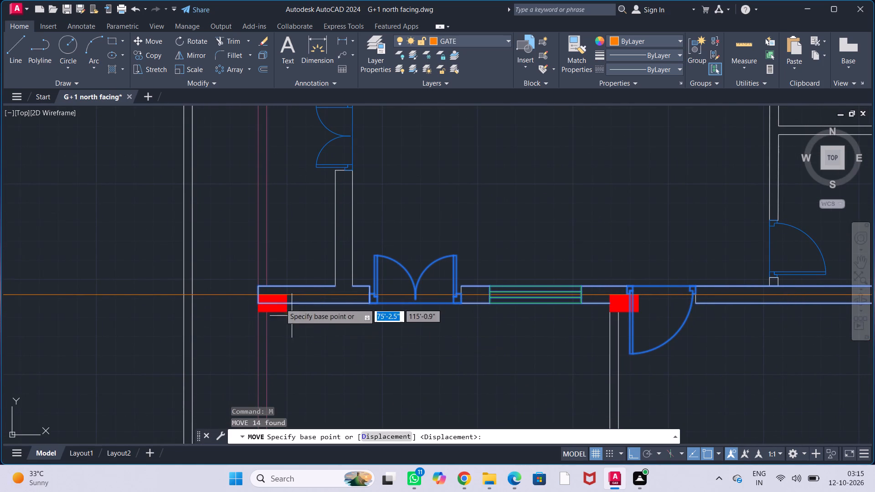
pyautogui.scroll(2, 277, 296)
pyautogui.click(227, 272)
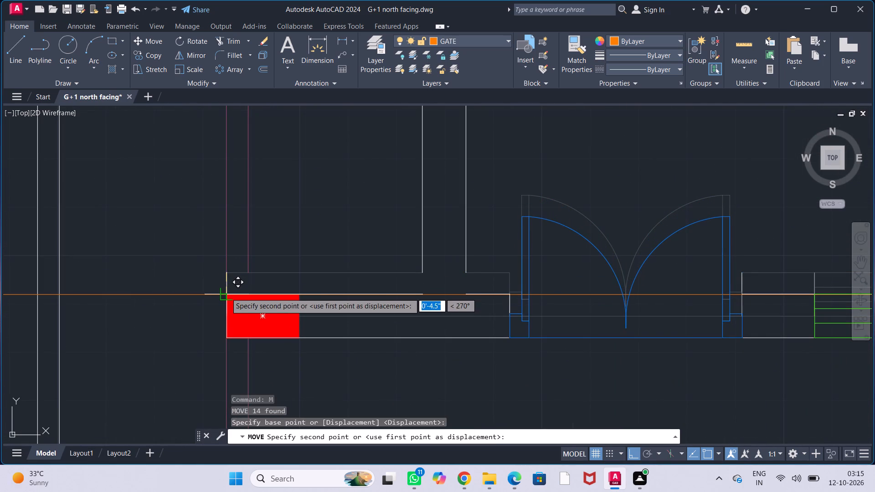
pyautogui.click(226, 295)
pyautogui.press('Escape')
pyautogui.press('Escape')
pyautogui.press('Escape')
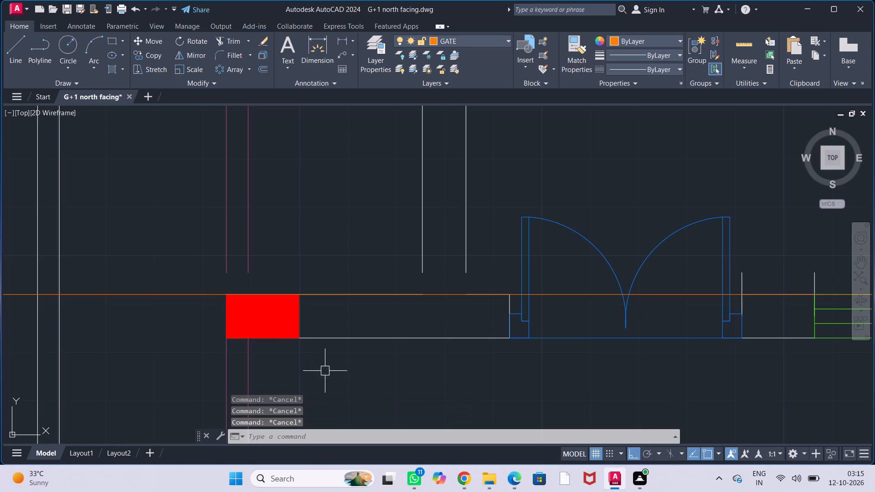
pyautogui.press('Escape')
# Delete the horizontal guide line running across the ground-floor plan.
pyautogui.scroll(-2, 332, 365)
pyautogui.moveTo(356, 383); pyautogui.dragTo(306, 334, button='middle')
pyautogui.moveTo(379, 348); pyautogui.dragTo(335, 341, button='middle')
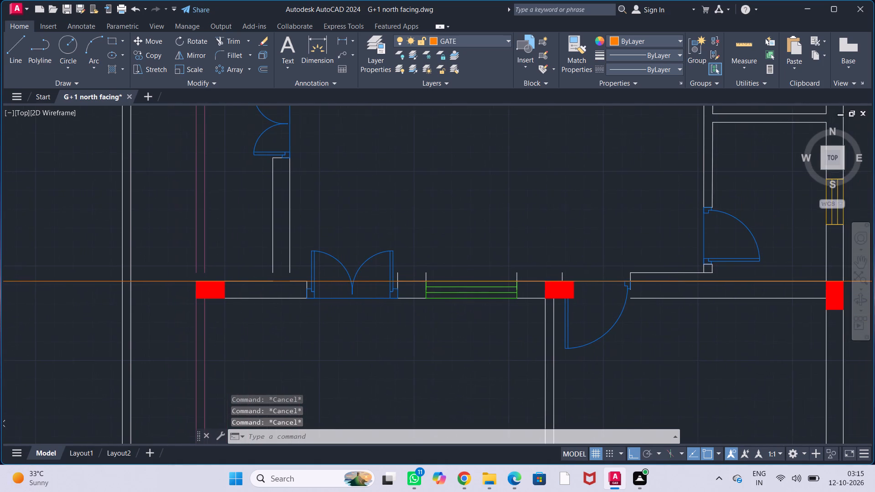
pyautogui.moveTo(425, 333); pyautogui.dragTo(397, 326, button='middle')
pyautogui.moveTo(290, 345); pyautogui.dragTo(347, 334, button='middle')
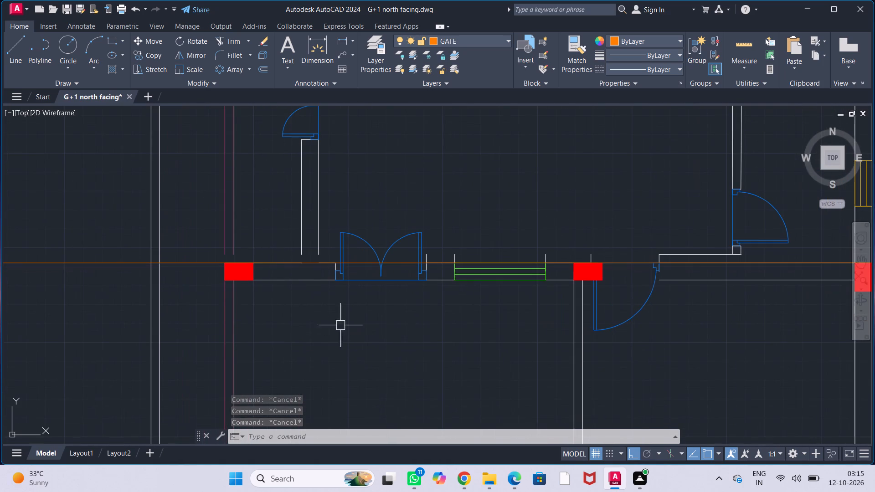
pyautogui.click(277, 260)
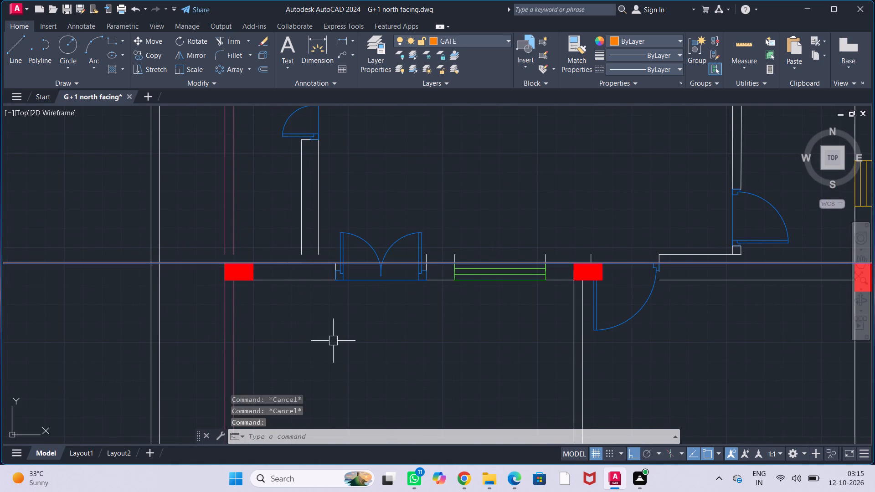
pyautogui.press('Delete')
# Extend the two railing lines above the cross wall's left column down to the column's top edge.
pyautogui.moveTo(378, 359); pyautogui.dragTo(348, 337, button='middle')
pyautogui.moveTo(300, 293); pyautogui.dragTo(311, 313, button='middle')
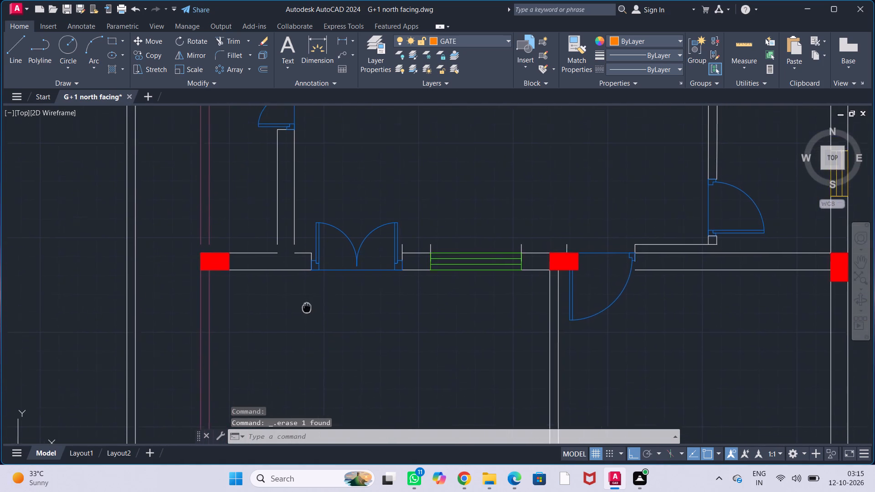
pyautogui.moveTo(311, 313); pyautogui.dragTo(314, 316, button='middle')
pyautogui.scroll(2, 204, 244)
pyautogui.click(212, 253)
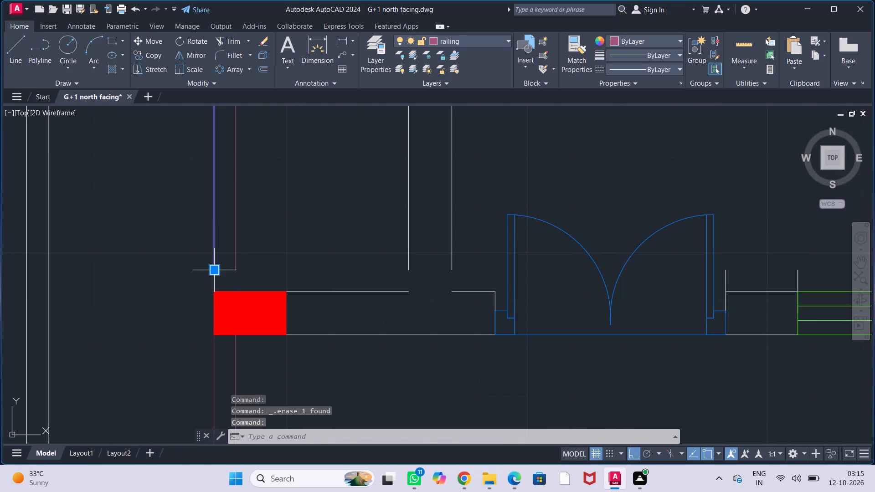
pyautogui.click(214, 270)
pyautogui.click(213, 291)
pyautogui.click(235, 259)
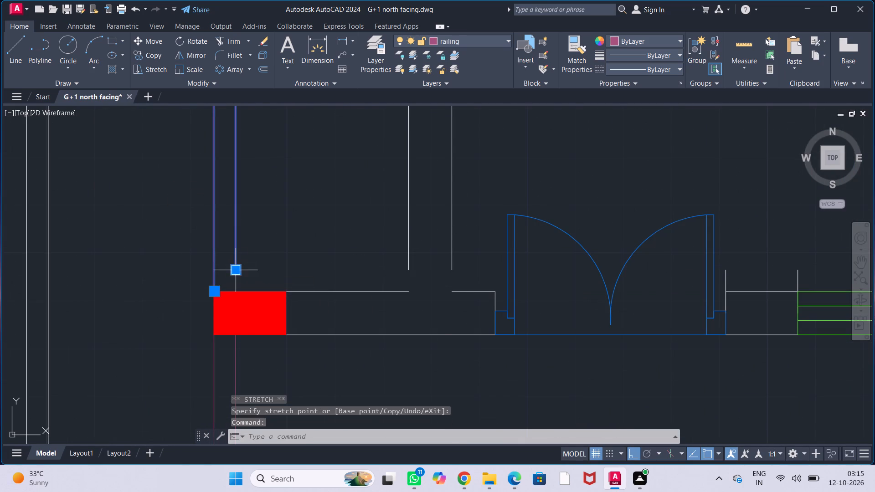
pyautogui.click(237, 271)
pyautogui.click(236, 291)
pyautogui.press('Escape')
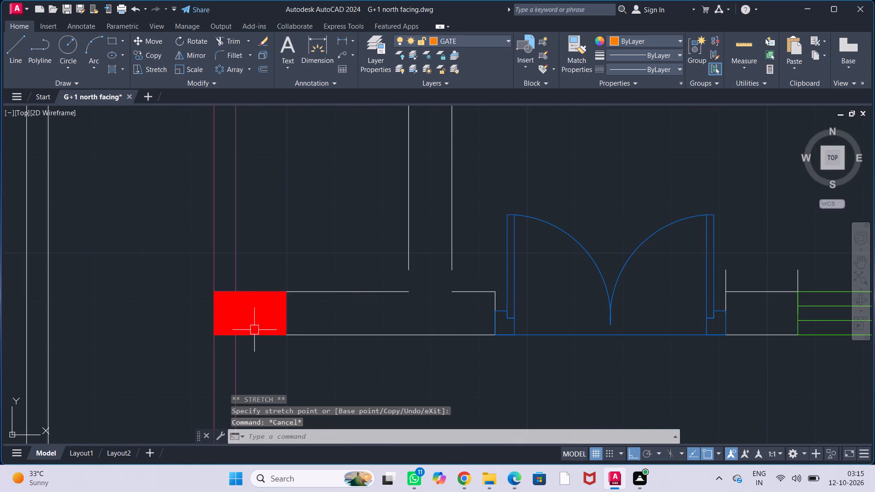
pyautogui.press('Escape')
pyautogui.press('Escape')
pyautogui.press('Escape')
# Extend both lines of the vertical wall left of the double door down 4.5" to the cross wall's upper line.
pyautogui.moveTo(335, 354); pyautogui.dragTo(248, 313, button='middle')
pyautogui.click(324, 208)
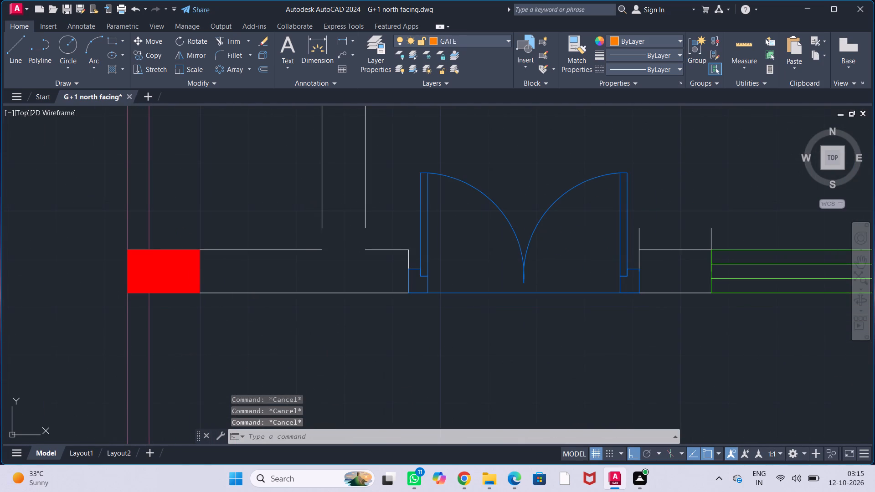
pyautogui.click(324, 229)
pyautogui.click(327, 249)
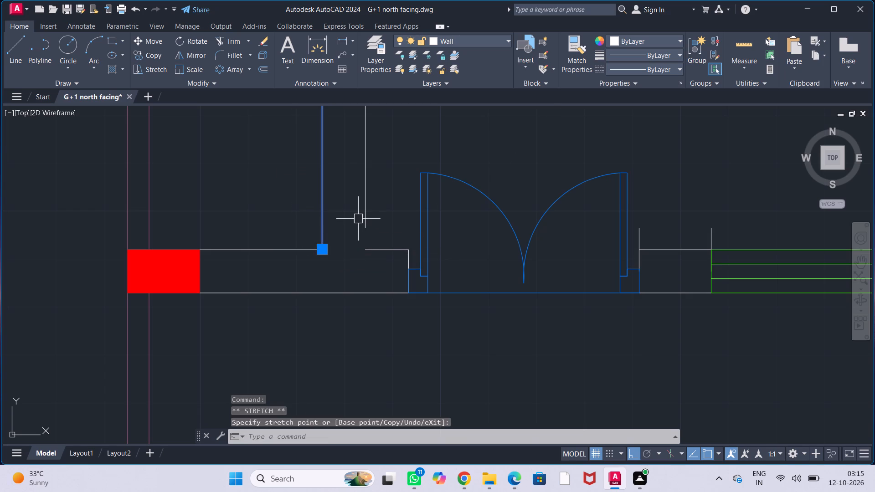
pyautogui.click(361, 215)
pyautogui.click(364, 228)
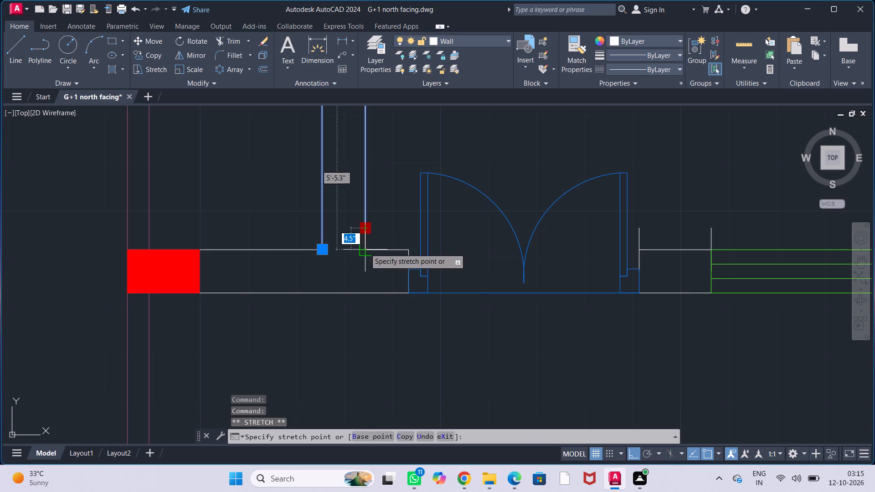
pyautogui.click(365, 248)
pyautogui.press('Escape')
pyautogui.press('Escape')
pyautogui.press('Escape')
pyautogui.press('Escape')
pyautogui.press('Escape')
# Move the wall-end line at the double door's right side down so its top meets the cross wall's upper line.
pyautogui.scroll(-2, 355, 279)
pyautogui.moveTo(355, 279); pyautogui.dragTo(262, 264, button='middle')
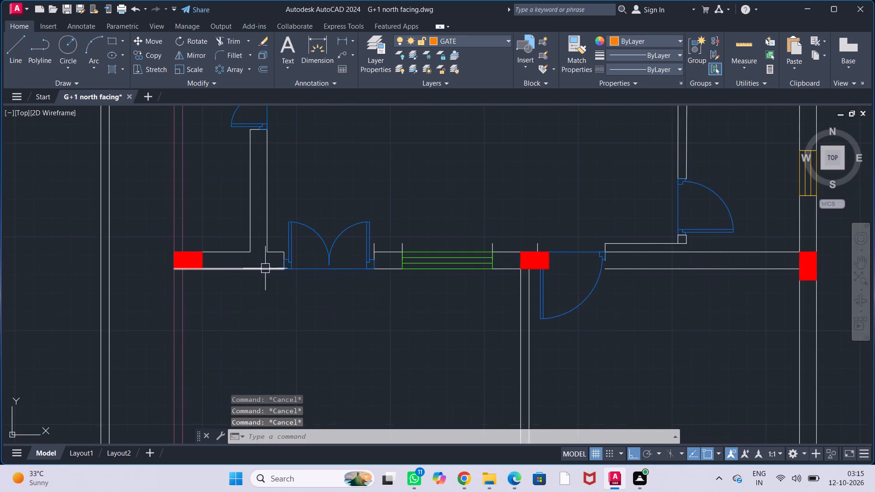
pyautogui.moveTo(327, 315); pyautogui.dragTo(249, 312, button='middle')
pyautogui.moveTo(278, 315); pyautogui.dragTo(203, 314, button='middle')
pyautogui.scroll(2, 222, 210)
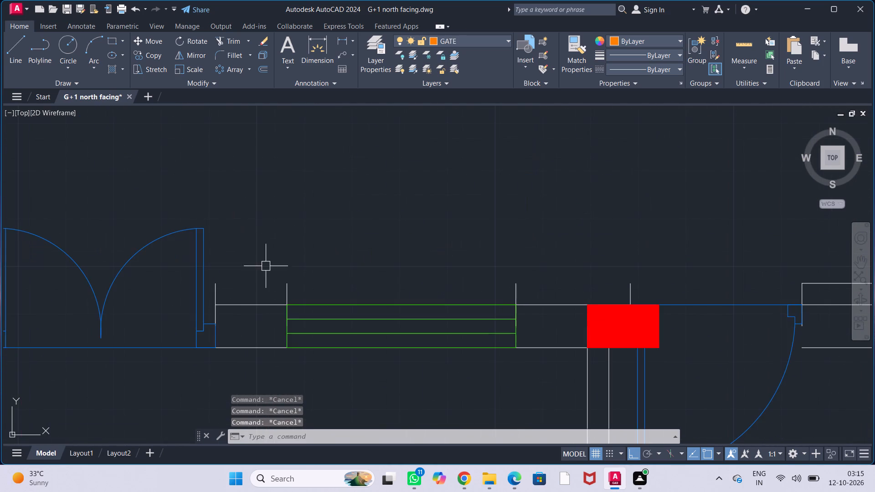
pyautogui.moveTo(267, 268); pyautogui.dragTo(292, 223, button='middle')
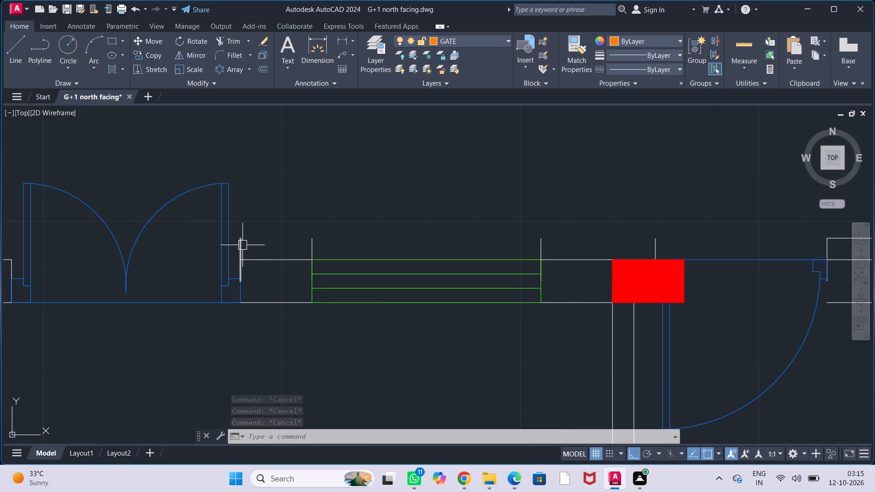
pyautogui.click(242, 245)
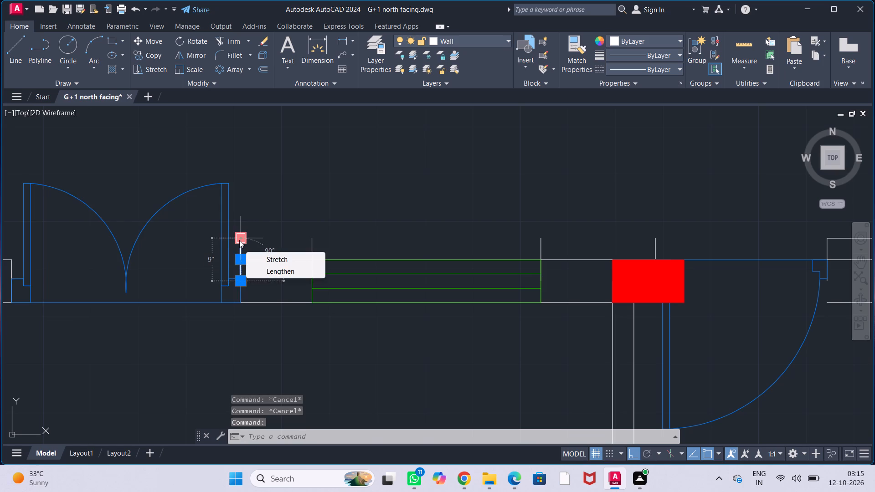
pyautogui.press('m')
pyautogui.press('Return')
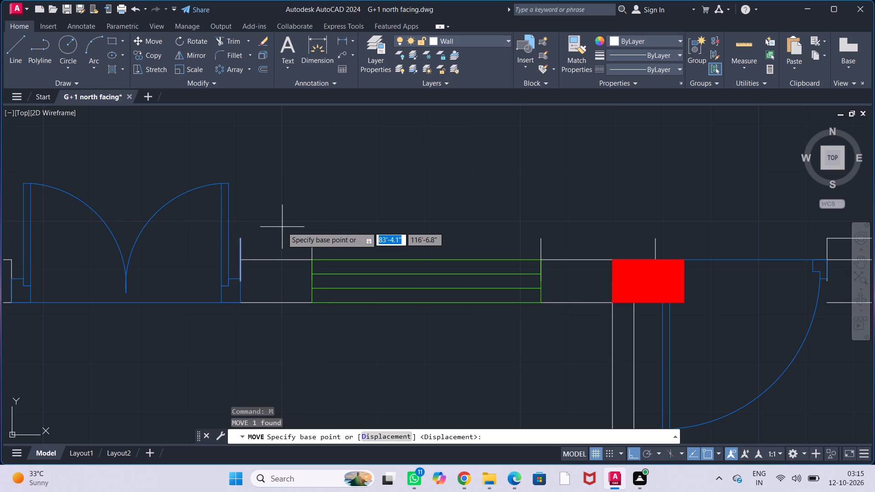
pyautogui.click(235, 241)
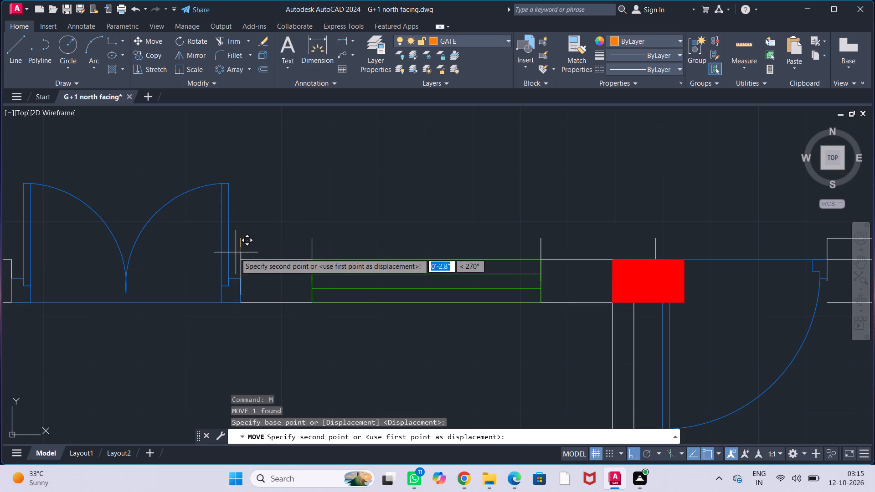
pyautogui.click(235, 264)
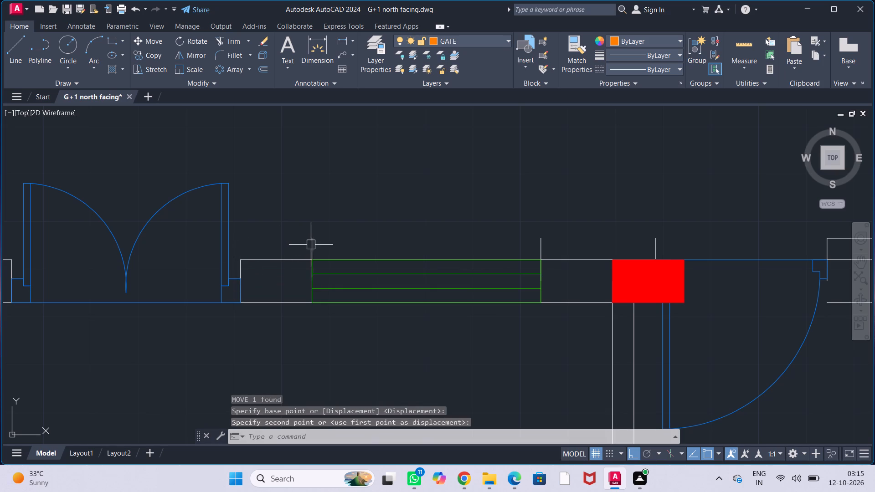
# Move the wall-end line at the green window's left side down so its top meets the cross wall's upper line.
pyautogui.click(311, 245)
pyautogui.press('m')
pyautogui.press('Return')
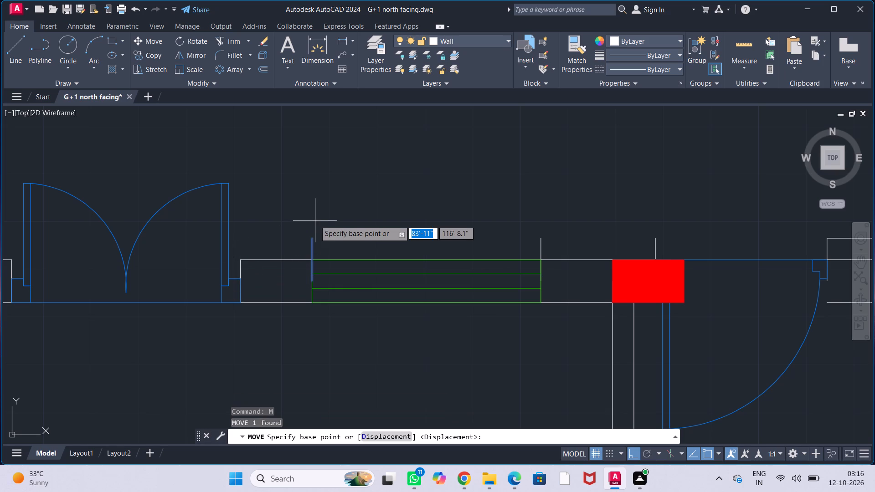
pyautogui.click(312, 239)
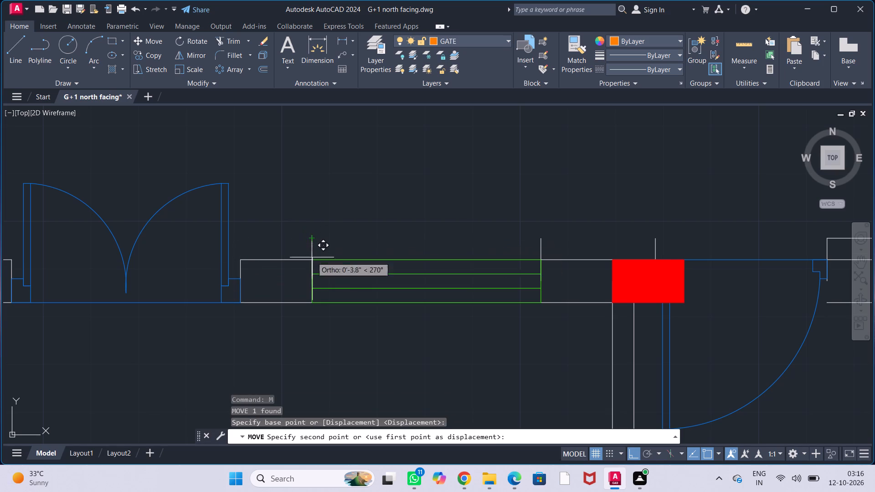
pyautogui.click(312, 264)
pyautogui.press('Escape')
pyautogui.press('Escape')
pyautogui.press('Escape')
pyautogui.press('Escape')
# Move the wall-end line at the green window's right side down so its top meets the cross wall's upper line.
pyautogui.scroll(-2, 387, 248)
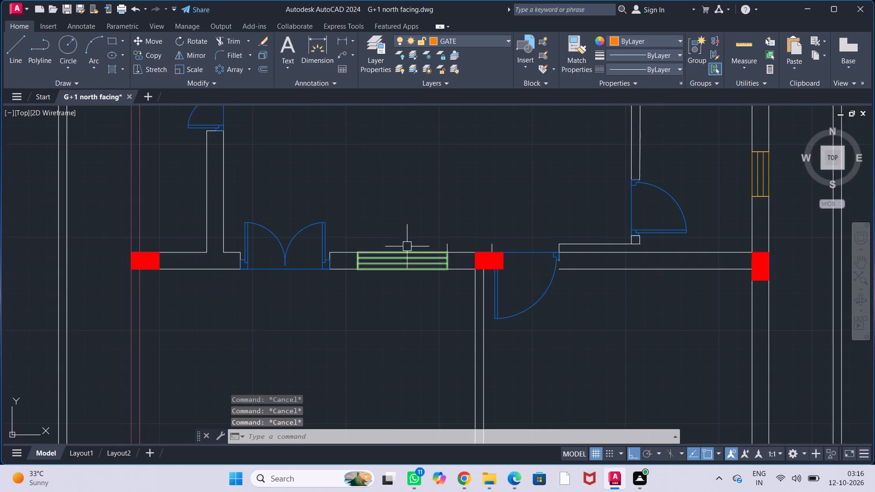
pyautogui.moveTo(442, 241); pyautogui.dragTo(312, 246, button='middle')
pyautogui.scroll(2, 332, 251)
pyautogui.click(291, 249)
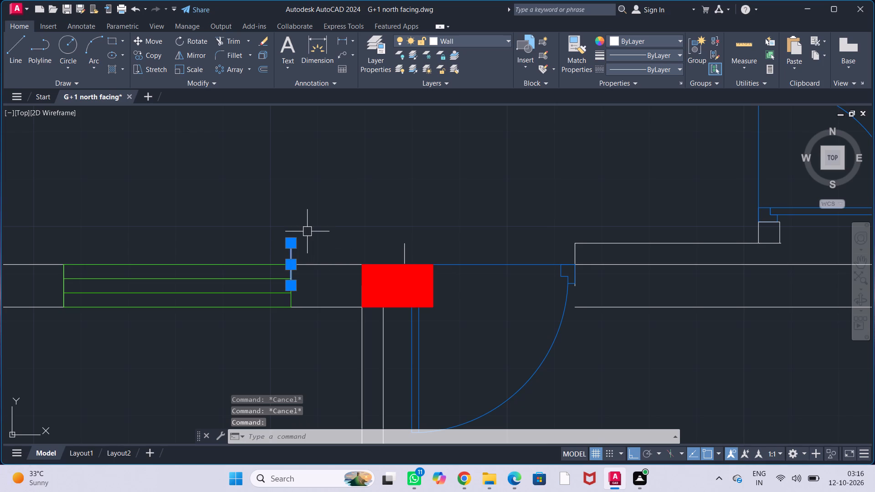
pyautogui.press('m')
pyautogui.press('Return')
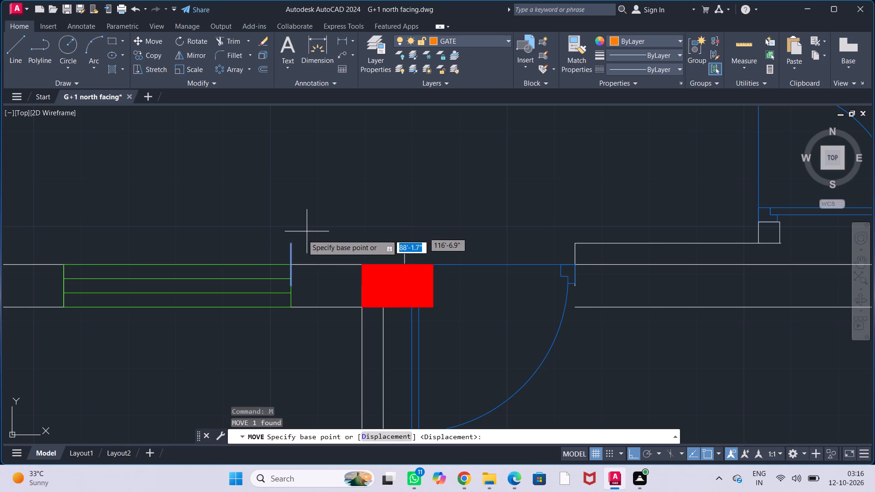
pyautogui.click(291, 242)
pyautogui.click(291, 264)
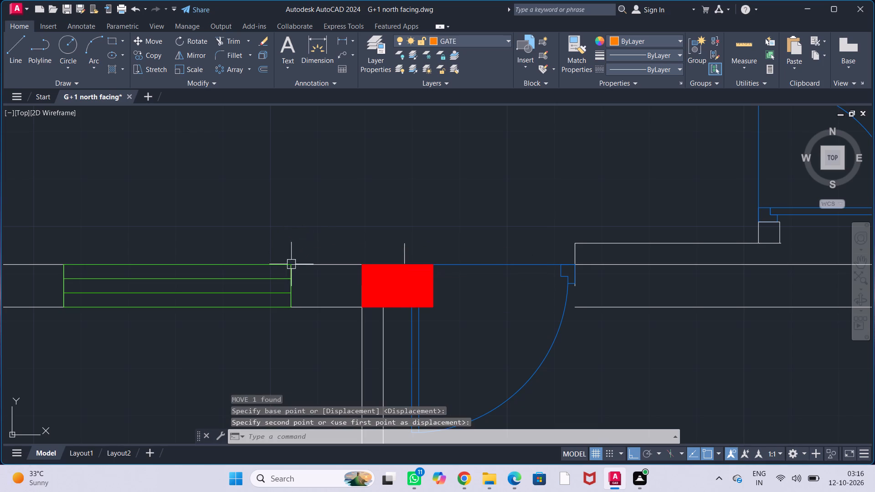
pyautogui.press('Escape')
pyautogui.press('Escape')
pyautogui.press('Escape')
pyautogui.press('Escape')
# Delete the short stray vertical line above the middle column.
pyautogui.moveTo(358, 229); pyautogui.dragTo(328, 219, button='middle')
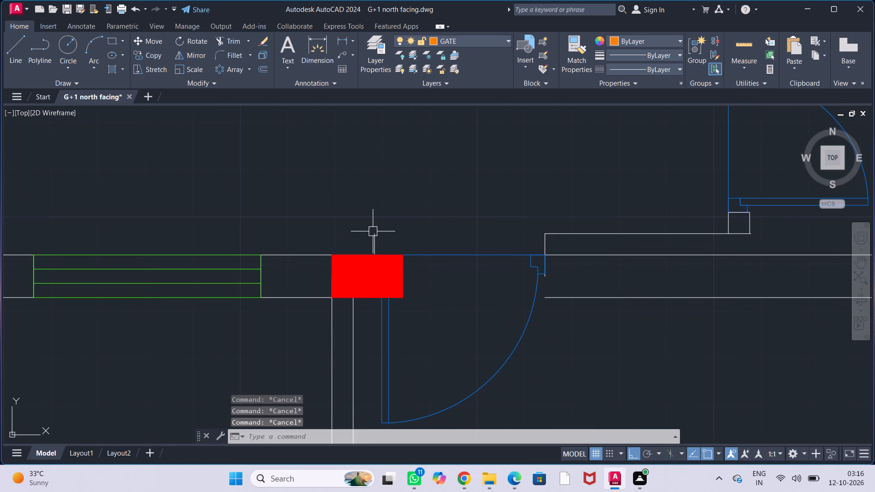
pyautogui.click(373, 232)
pyautogui.press('Delete')
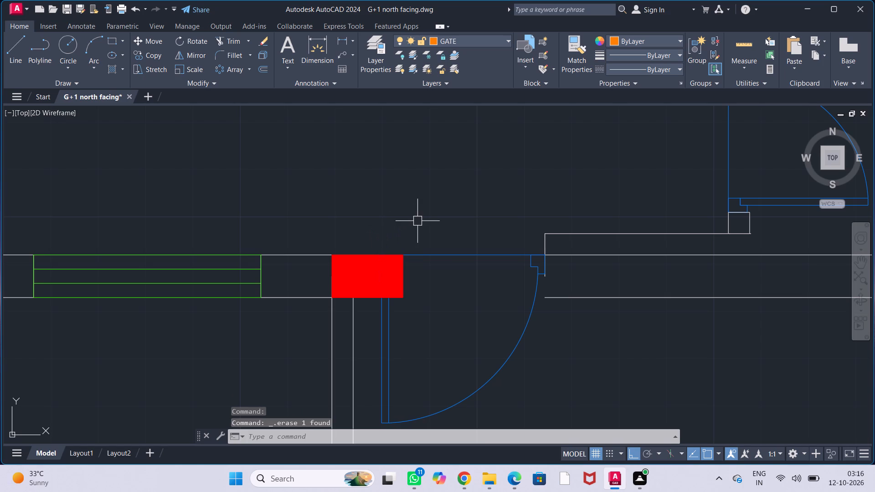
# Delete the leftover horizontal wall line above the cross wall and the vertical end line at the single door's right side.
pyautogui.moveTo(470, 297); pyautogui.dragTo(386, 288, button='middle')
pyautogui.scroll(-1, 379, 290)
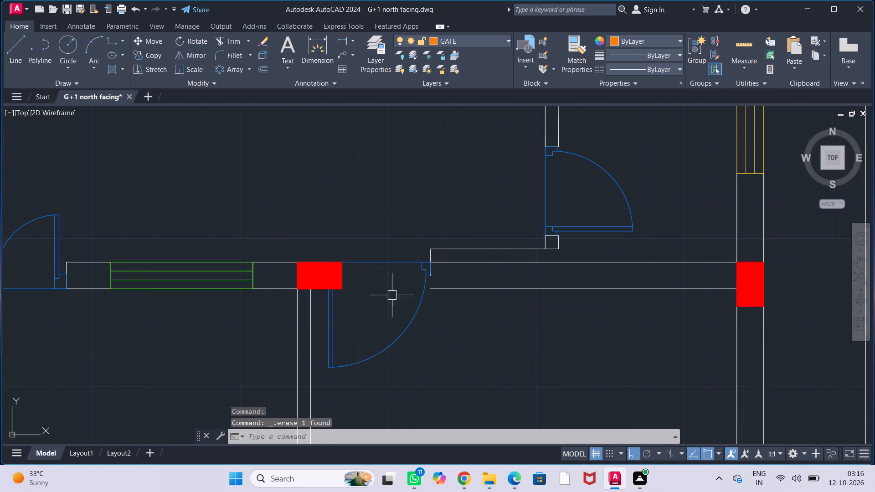
pyautogui.click(497, 248)
pyautogui.scroll(2, 452, 255)
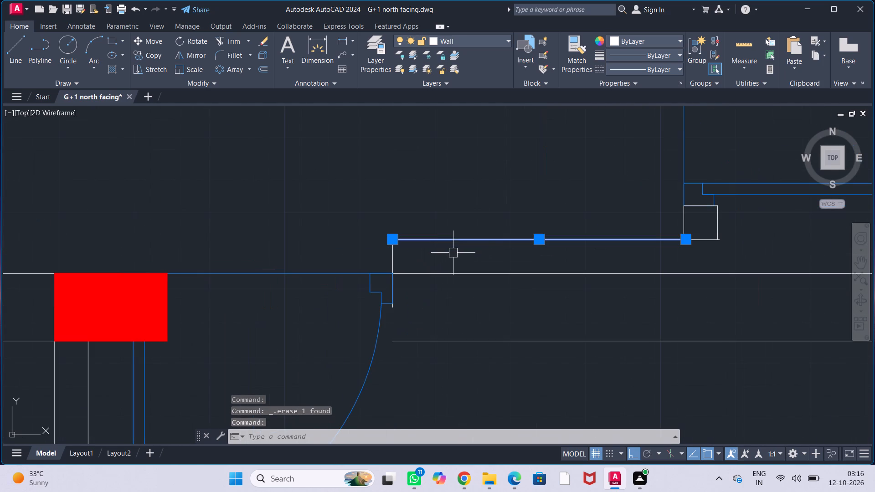
pyautogui.click(392, 259)
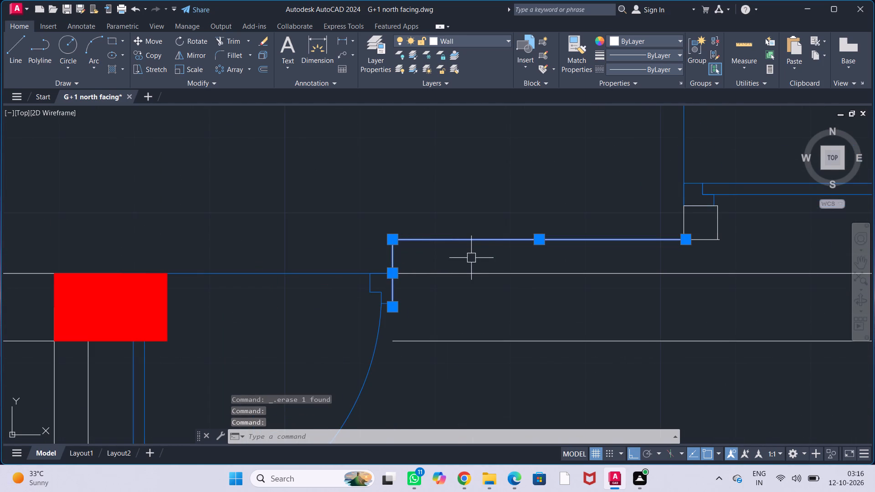
pyautogui.press('Delete')
# Remove the bottom line of the wall stub below the upper-right door and extend its two side lines to the cross wall.
pyautogui.moveTo(576, 249); pyautogui.dragTo(406, 226, button='middle')
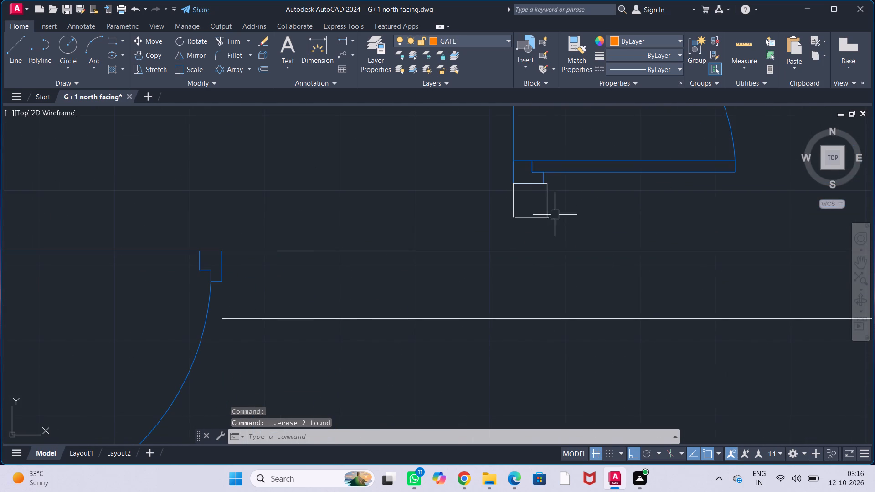
pyautogui.click(528, 216)
pyautogui.press('Delete')
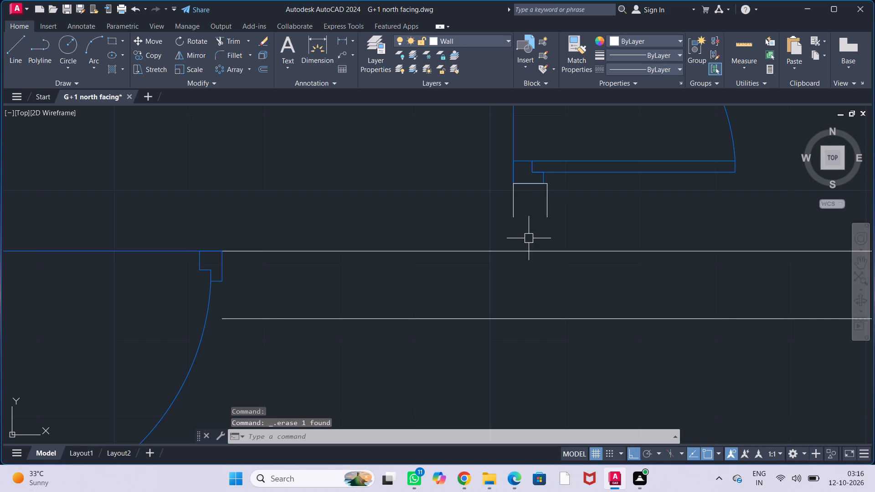
pyautogui.click(514, 212)
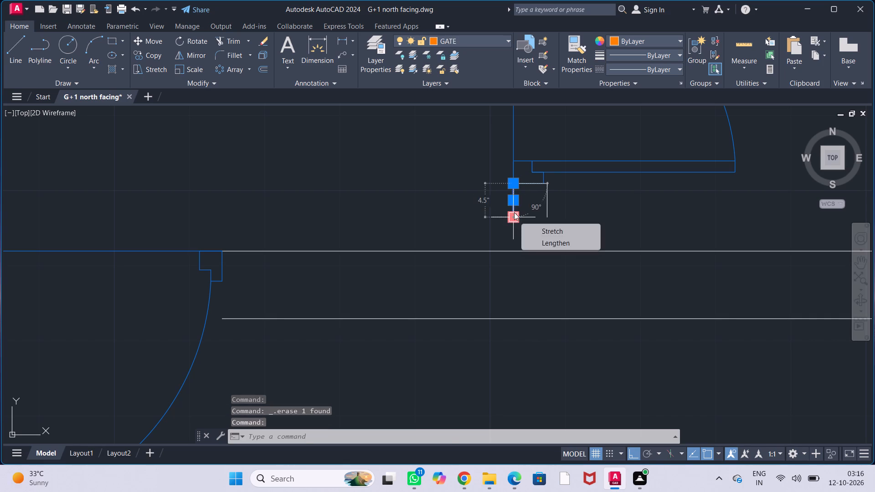
pyautogui.click(514, 212)
pyautogui.click(514, 249)
pyautogui.click(549, 208)
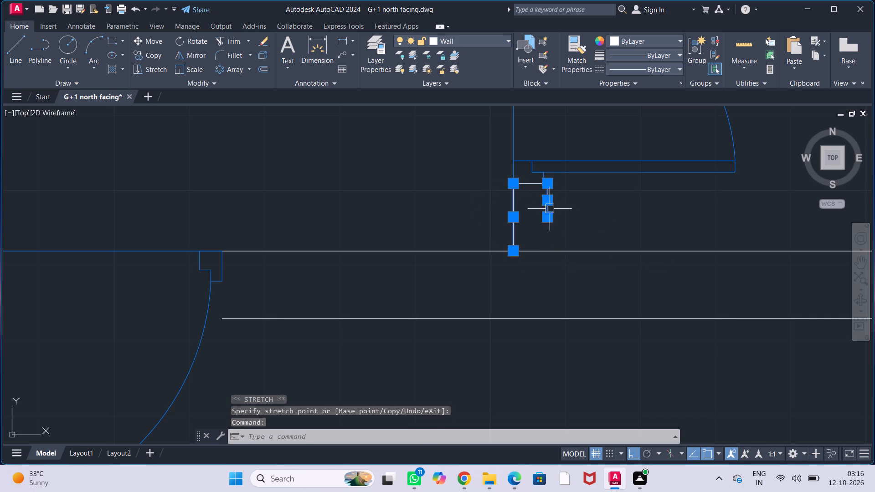
pyautogui.click(552, 215)
pyautogui.click(553, 247)
pyautogui.press('Escape')
pyautogui.press('Escape')
pyautogui.press('Escape')
pyautogui.press('Escape')
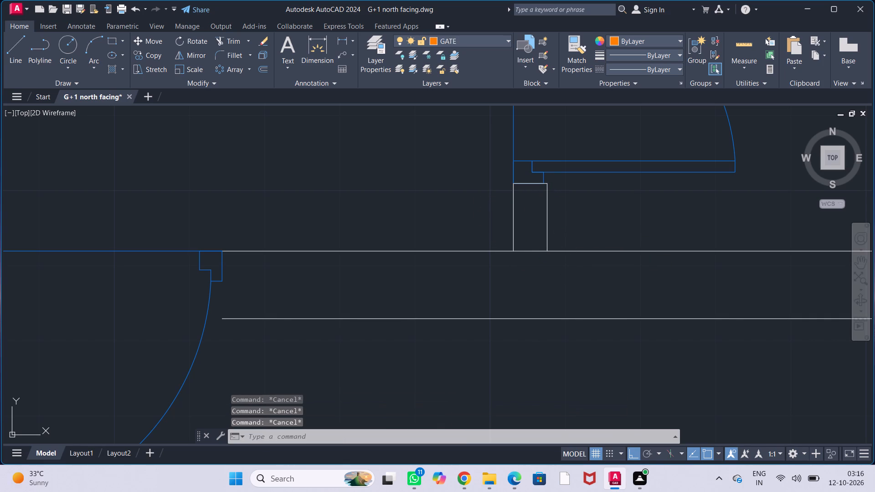
pyautogui.press('Escape')
# Trim the cross wall's upper line between the two sides of the extended wall stub.
pyautogui.write('tr')
pyautogui.press('Return')
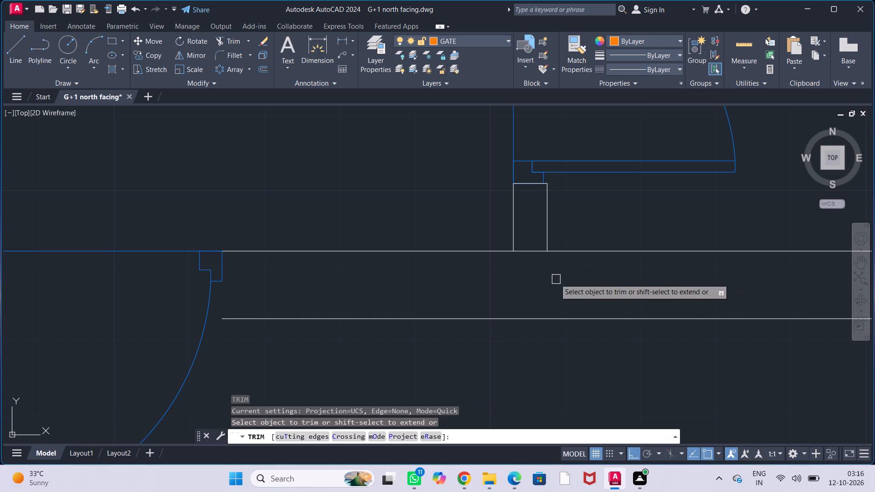
pyautogui.click(529, 250)
pyautogui.press('Escape')
pyautogui.press('Escape')
pyautogui.press('Escape')
pyautogui.press('Escape')
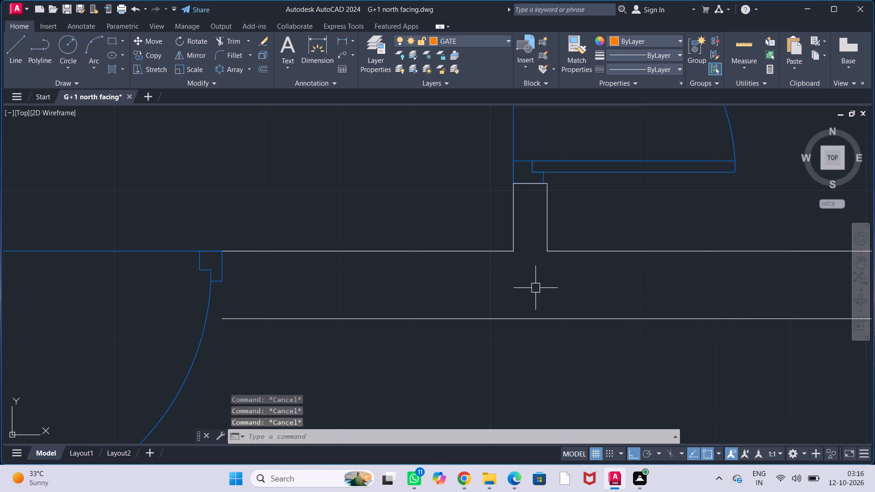
# Move the single door beside the middle column from its upper-left frame corner to the column's right edge.
pyautogui.scroll(-1, 535, 288)
pyautogui.moveTo(535, 288); pyautogui.dragTo(602, 281, button='middle')
pyautogui.scroll(-1, 602, 281)
pyautogui.middleClick(594, 281)
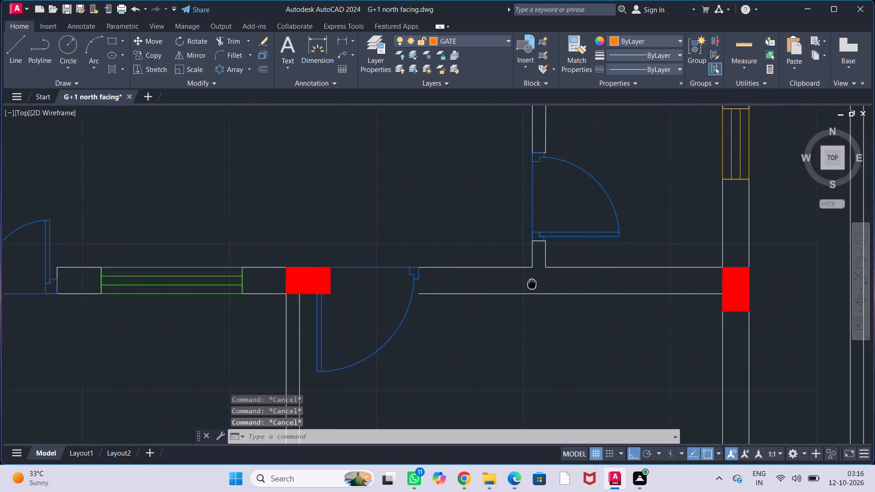
pyautogui.scroll(1, 437, 292)
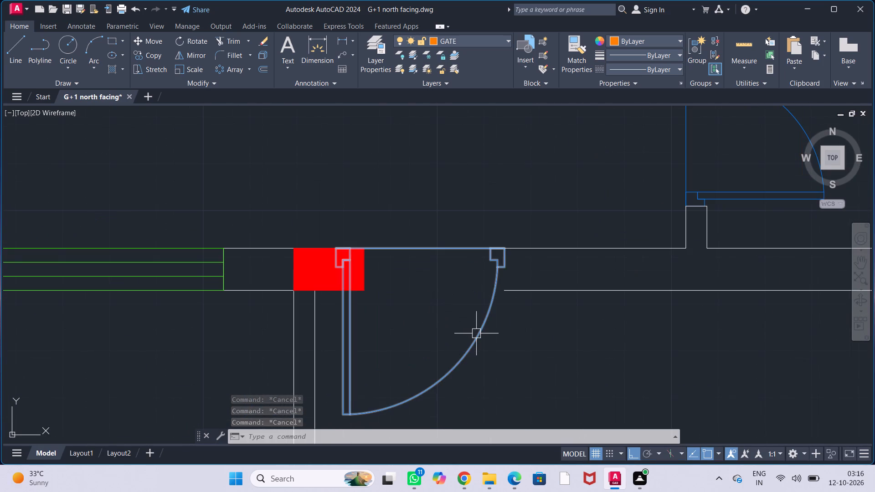
pyautogui.click(476, 333)
pyautogui.press('m')
pyautogui.press('Return')
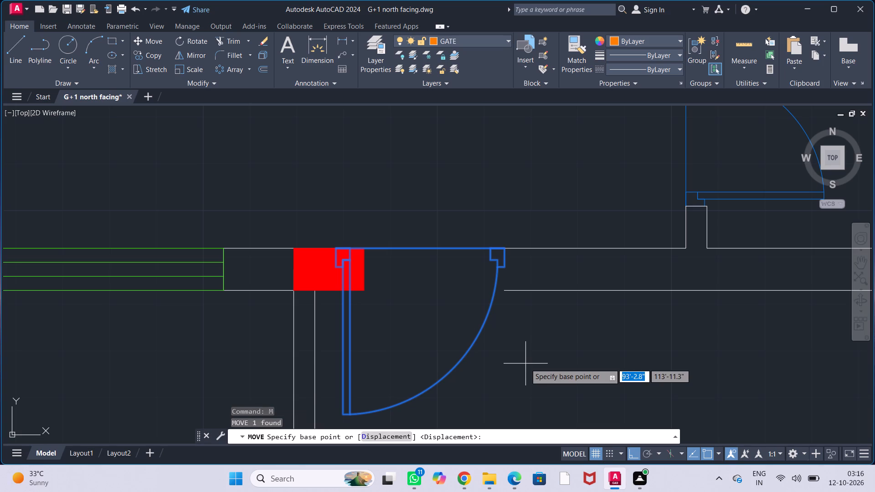
pyautogui.click(333, 247)
pyautogui.click(365, 252)
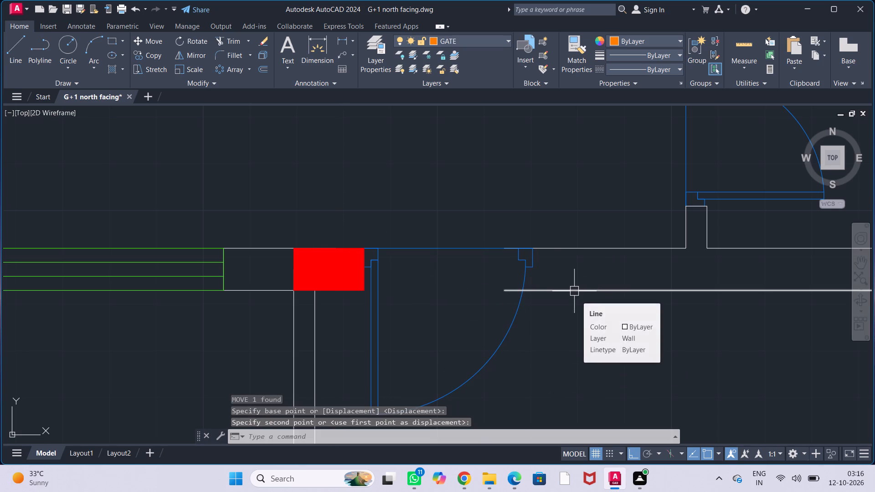
# Draw a vertical line across the wall thickness at the moved door's right frame to close the cross wall's end.
pyautogui.press('l')
pyautogui.press('Return')
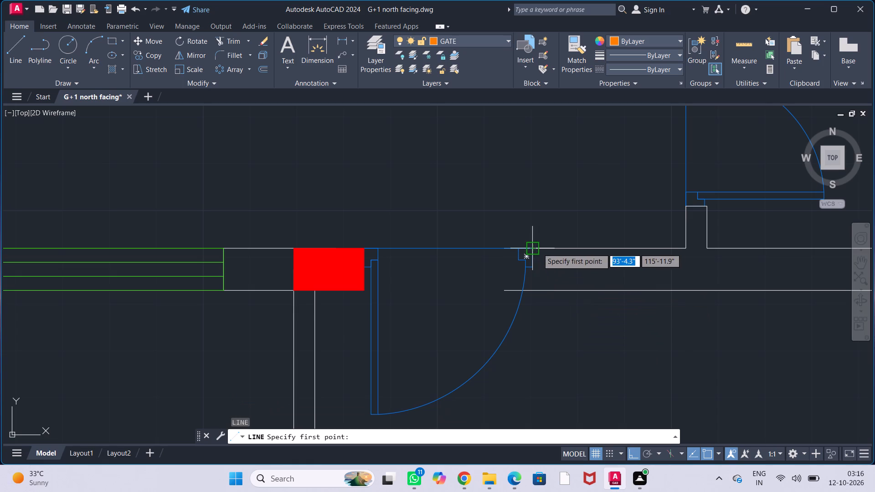
pyautogui.click(538, 248)
pyautogui.click(537, 291)
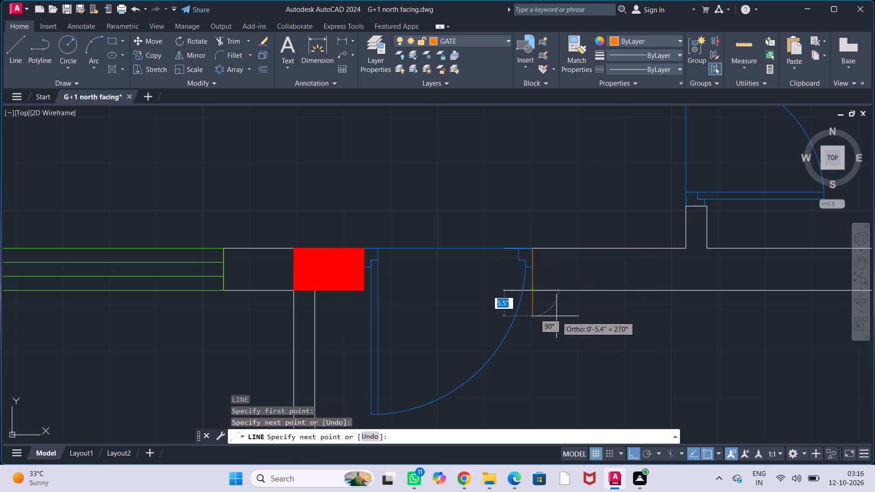
pyautogui.press('Escape')
pyautogui.press('Escape')
pyautogui.press('Escape')
# Match the new wall end line's properties to the cross wall's lower line on the Wall layer.
pyautogui.click(588, 287)
pyautogui.write('matchp')
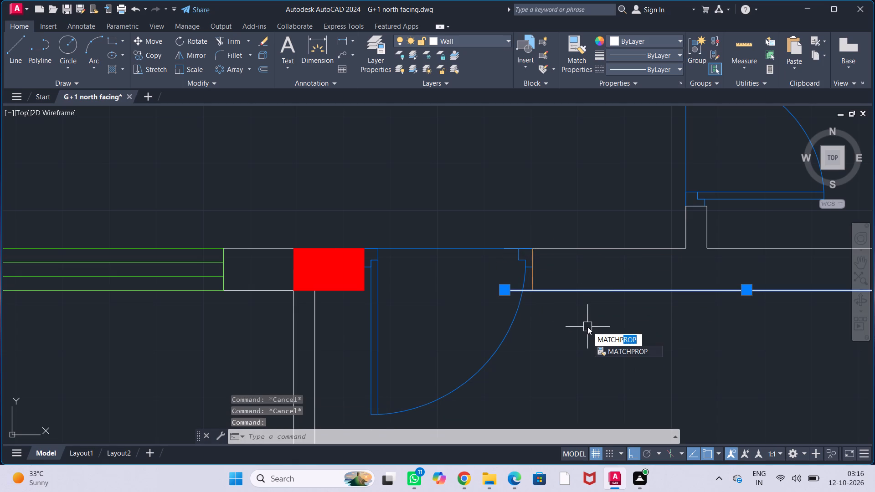
pyautogui.press('Return')
pyautogui.click(535, 282)
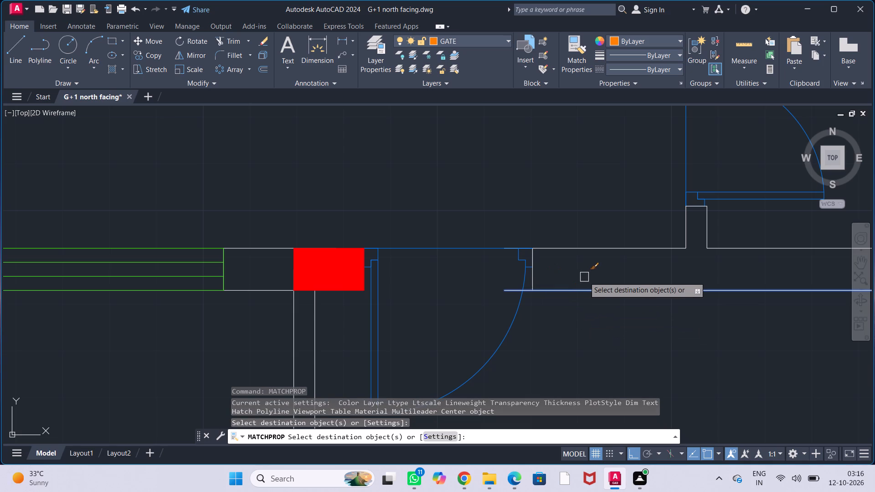
pyautogui.press('`')
pyautogui.press('Escape')
pyautogui.press('Escape')
pyautogui.press('Escape')
pyautogui.press('Escape')
pyautogui.press('Escape')
# Shorten the cross wall's lower and upper lines to the new end line at the single door's right side.
pyautogui.click(562, 296)
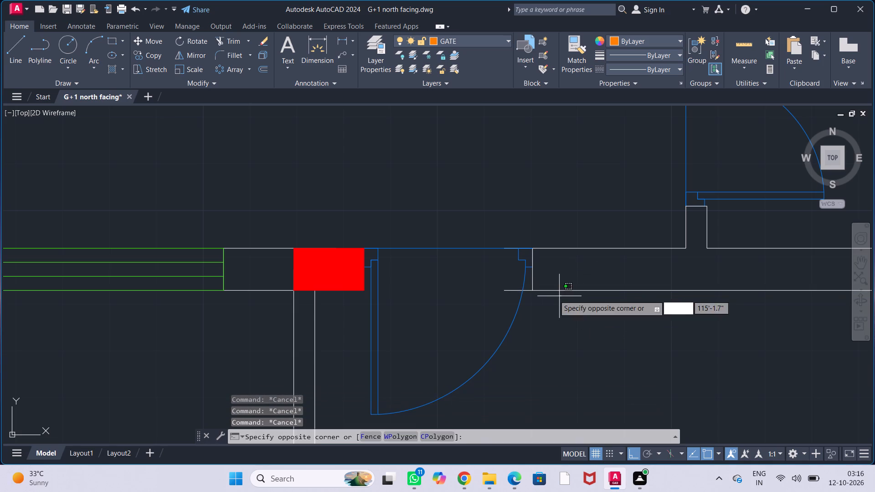
pyautogui.press('Escape')
pyautogui.click(620, 287)
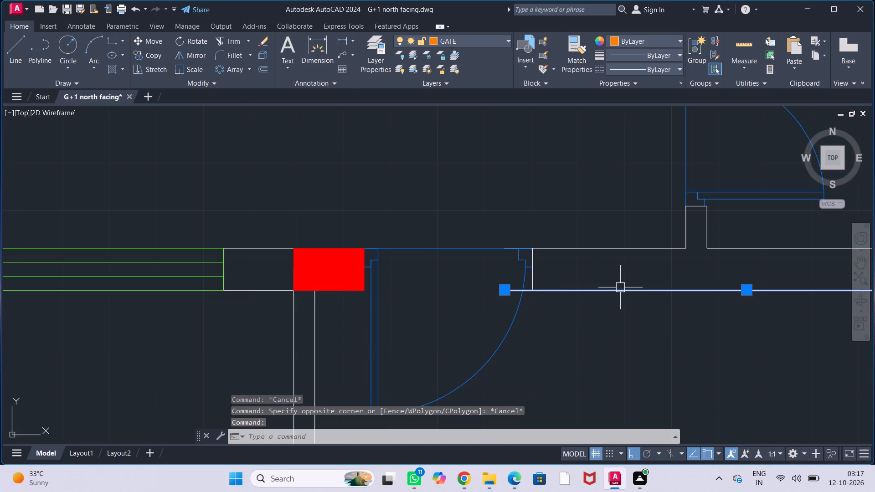
pyautogui.click(507, 291)
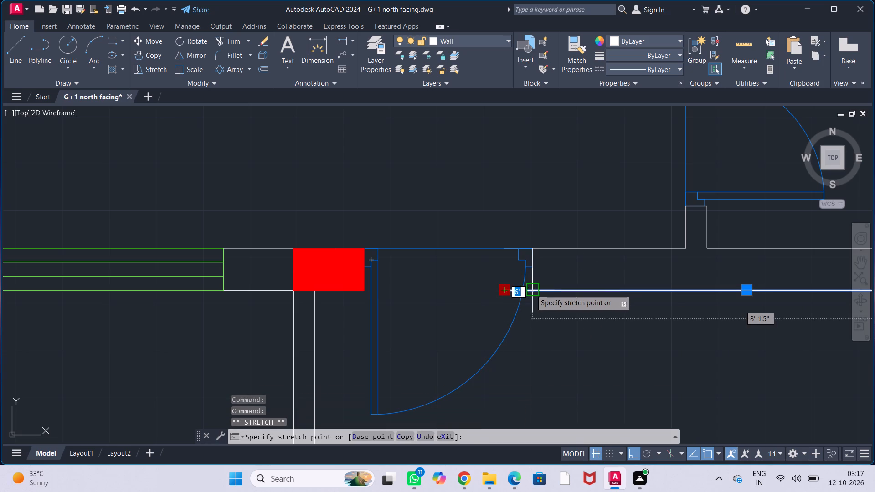
pyautogui.click(533, 291)
pyautogui.click(586, 249)
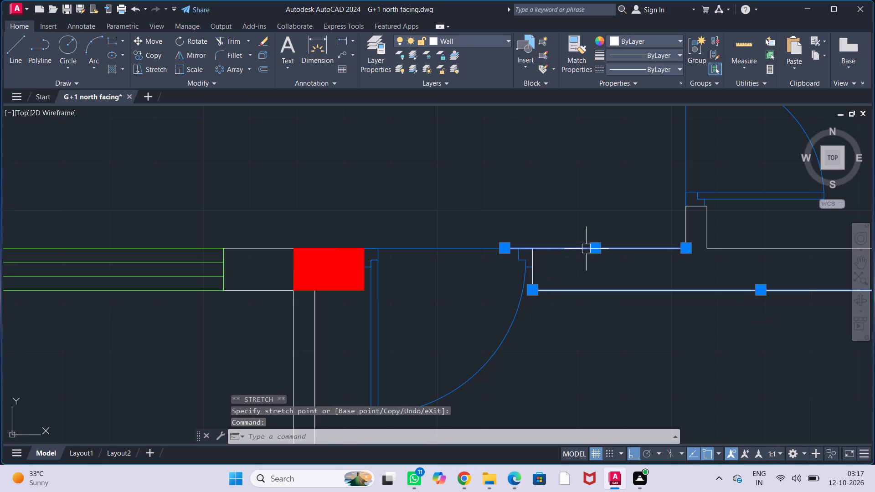
pyautogui.click(508, 245)
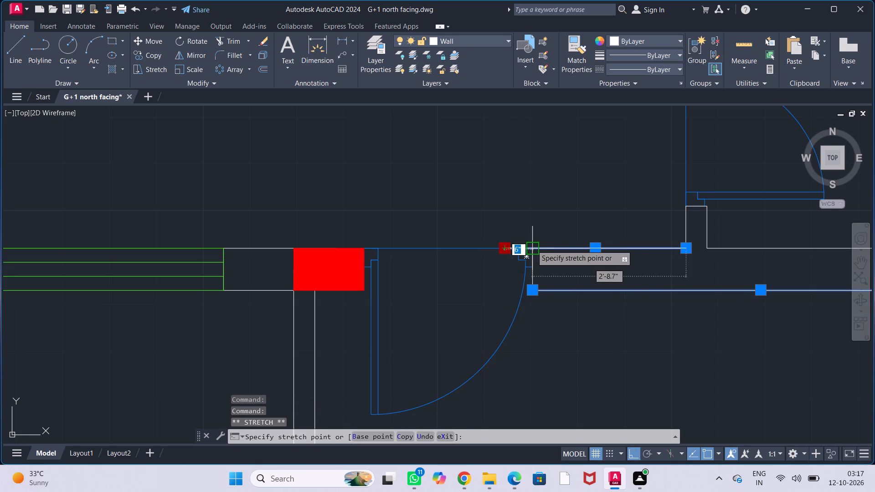
pyautogui.click(532, 245)
pyautogui.press('Escape')
pyautogui.press('Escape')
pyautogui.press('Escape')
pyautogui.press('Escape')
pyautogui.press('Escape')
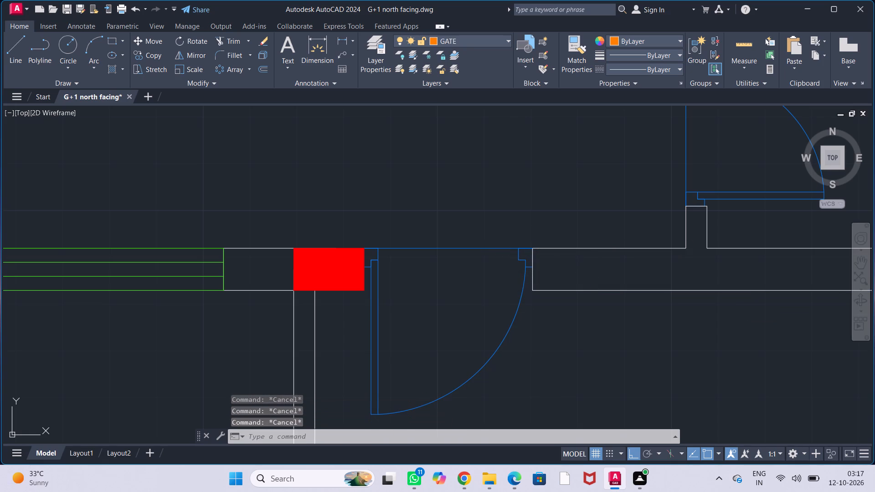
# Examine how the walls, doors and columns line up from the cross wall down to the staircase and gate.
pyautogui.scroll(-1, 481, 369)
pyautogui.moveTo(498, 375); pyautogui.dragTo(500, 374, button='middle')
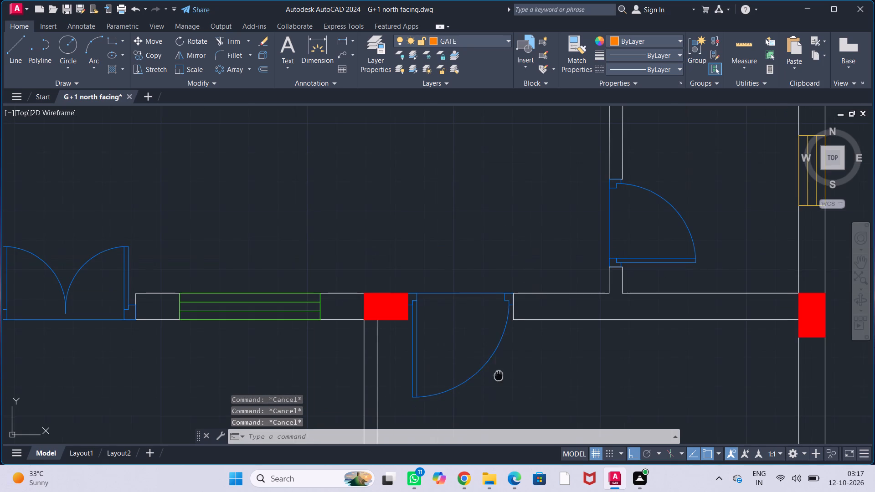
pyautogui.moveTo(500, 374); pyautogui.dragTo(506, 324, button='middle')
pyautogui.moveTo(556, 371); pyautogui.dragTo(547, 307, button='middle')
pyautogui.scroll(-1, 572, 330)
pyautogui.moveTo(594, 343); pyautogui.dragTo(554, 294, button='middle')
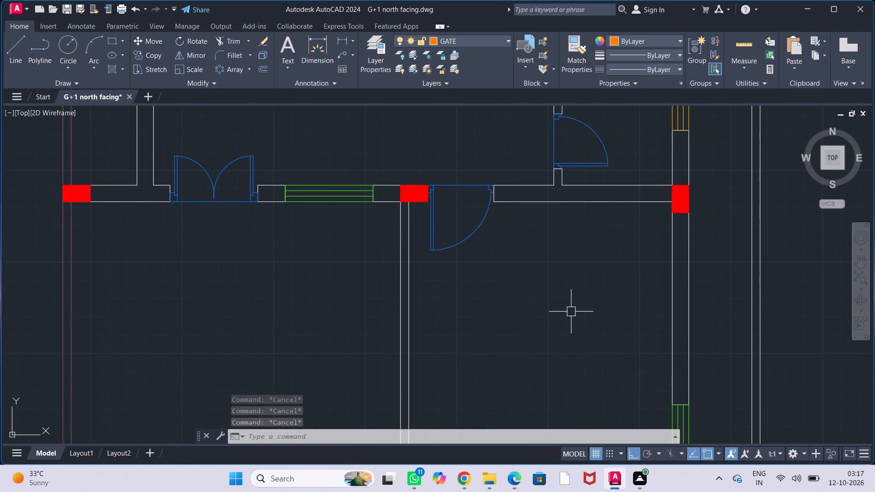
pyautogui.scroll(-1, 578, 305)
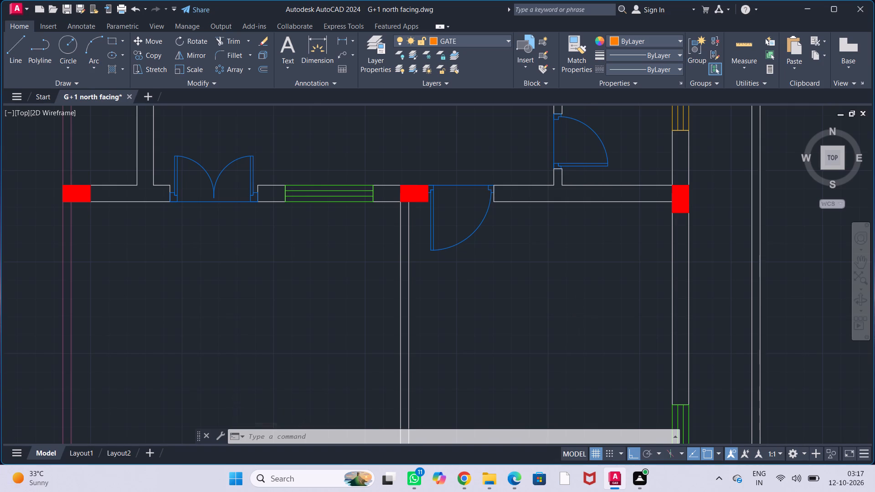
pyautogui.moveTo(591, 318); pyautogui.dragTo(591, 274, button='middle')
pyautogui.scroll(-1, 594, 267)
pyautogui.moveTo(586, 268); pyautogui.dragTo(492, 272, button='middle')
pyautogui.moveTo(499, 245); pyautogui.dragTo(438, 302, button='middle')
pyautogui.scroll(3, 465, 276)
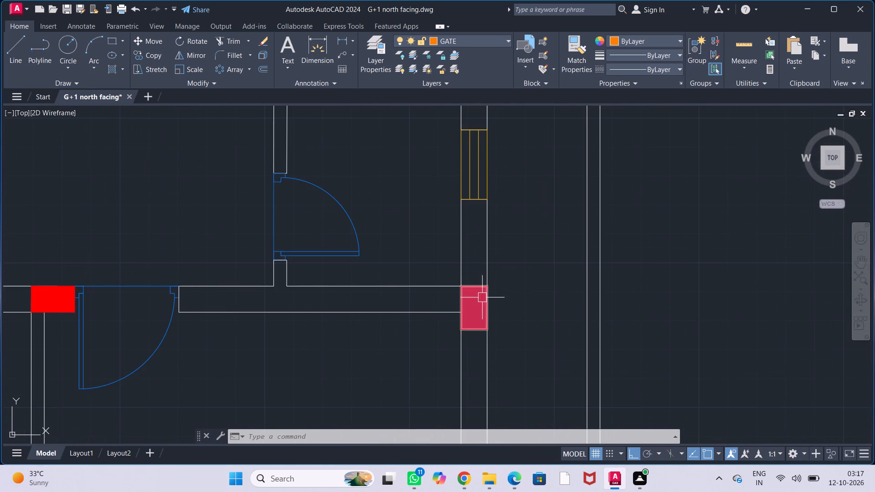
pyautogui.scroll(-2, 485, 325)
pyautogui.moveTo(422, 361); pyautogui.dragTo(487, 291, button='middle')
pyautogui.scroll(-2, 520, 275)
pyautogui.moveTo(515, 302); pyautogui.dragTo(506, 261, button='middle')
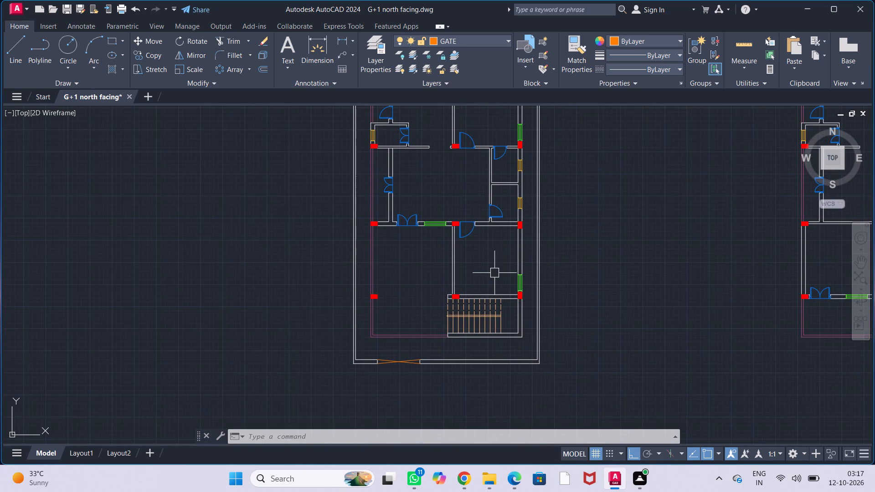
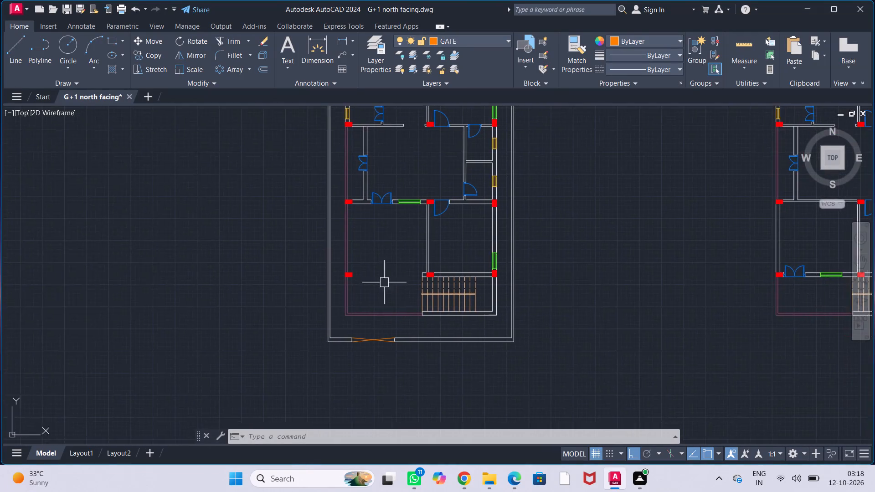
# Examine the column, wall and opening layout around the staircase and across both floor plans side by side.
pyautogui.scroll(2, 384, 282)
pyautogui.moveTo(397, 289); pyautogui.dragTo(354, 285, button='middle')
pyautogui.scroll(1, 440, 274)
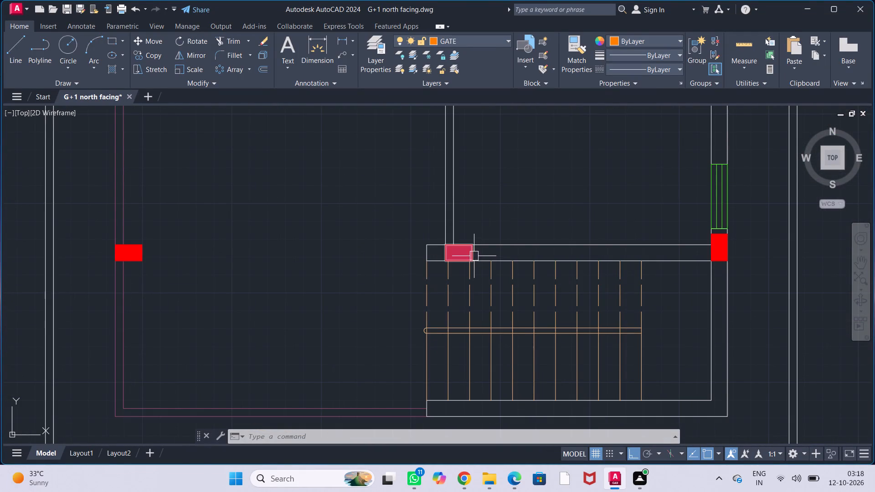
pyautogui.scroll(-2, 354, 261)
pyautogui.moveTo(350, 267); pyautogui.dragTo(386, 267, button='middle')
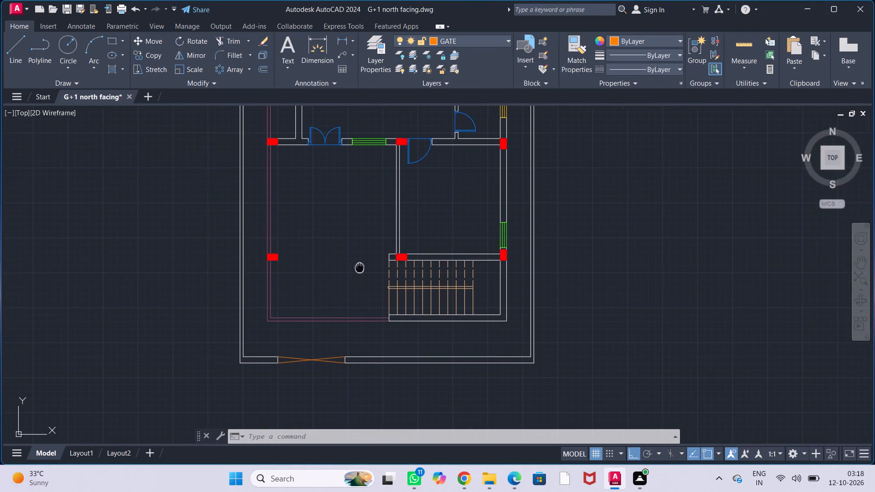
pyautogui.scroll(-1, 382, 281)
pyautogui.moveTo(386, 256); pyautogui.dragTo(364, 368, button='middle')
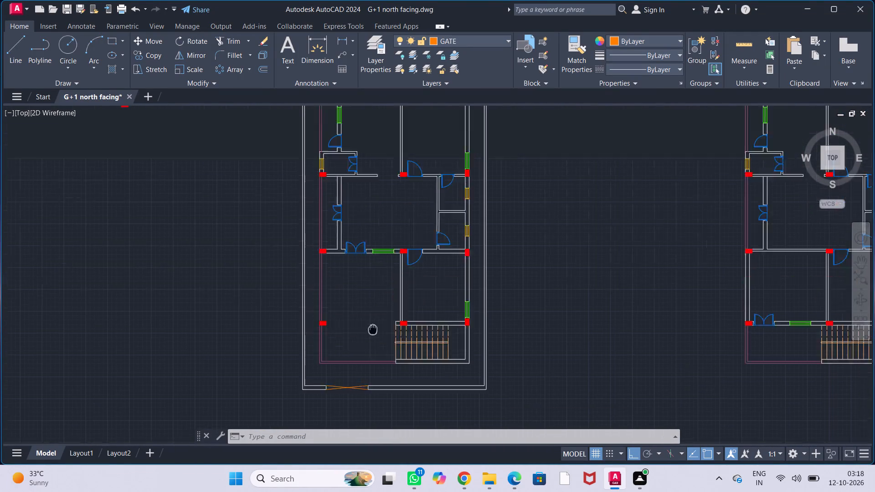
pyautogui.moveTo(364, 368); pyautogui.dragTo(365, 403, button='middle')
pyautogui.moveTo(552, 292); pyautogui.dragTo(531, 272, button='middle')
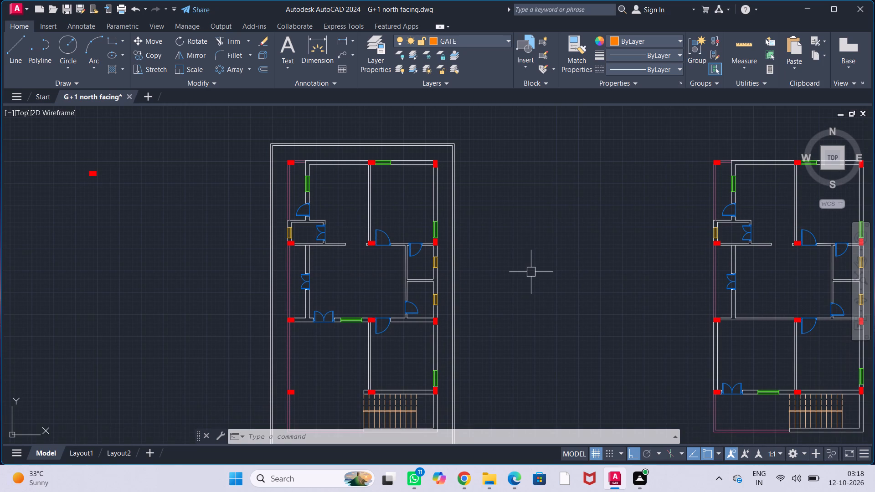
pyautogui.moveTo(534, 277); pyautogui.dragTo(534, 277, button='middle')
pyautogui.moveTo(534, 277); pyautogui.dragTo(454, 255, button='middle')
pyautogui.scroll(-1, 457, 257)
pyautogui.moveTo(468, 263); pyautogui.dragTo(446, 256, button='middle')
pyautogui.scroll(1, 441, 259)
pyautogui.moveTo(444, 261); pyautogui.dragTo(445, 279, button='middle')
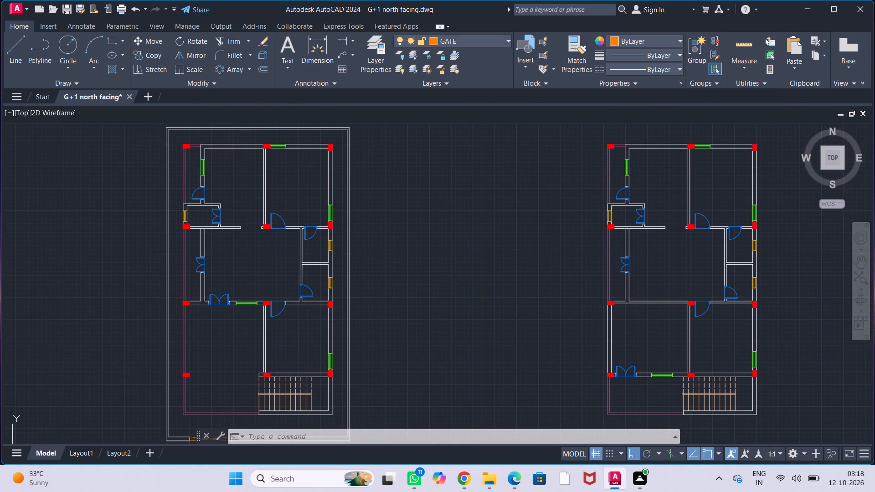
pyautogui.scroll(-1, 445, 278)
pyautogui.moveTo(445, 278); pyautogui.dragTo(448, 267, button='middle')
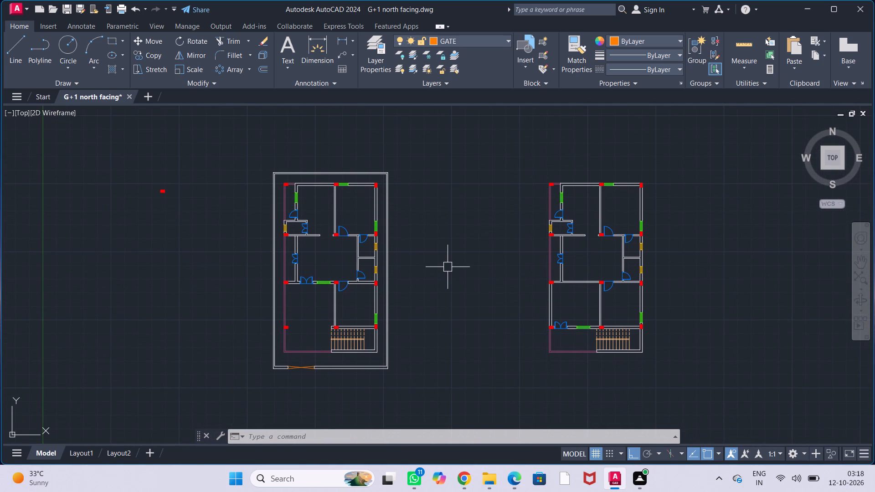
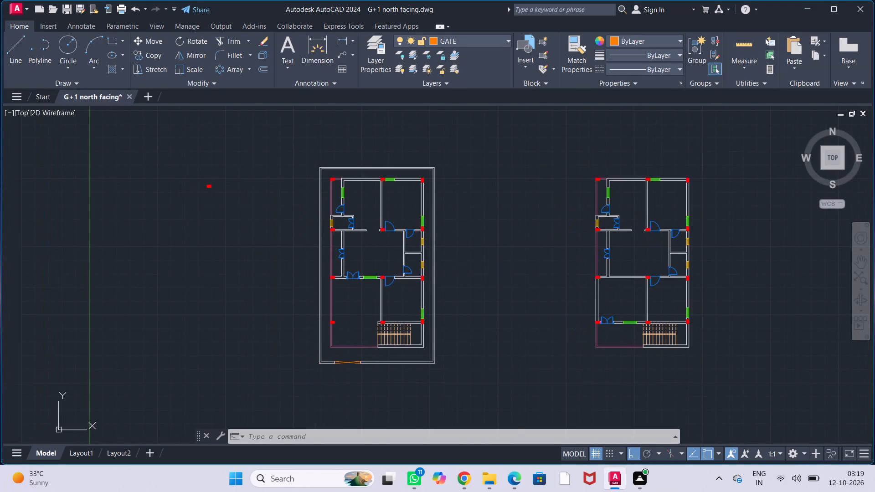
# Add a multiline text label in the upper-left room of the plan without a boundary wall, reading KITCHEN with 11'-3" X on the second line.
pyautogui.scroll(2, 338, 318)
pyautogui.moveTo(384, 314); pyautogui.dragTo(347, 293, button='middle')
pyautogui.scroll(-1, 330, 312)
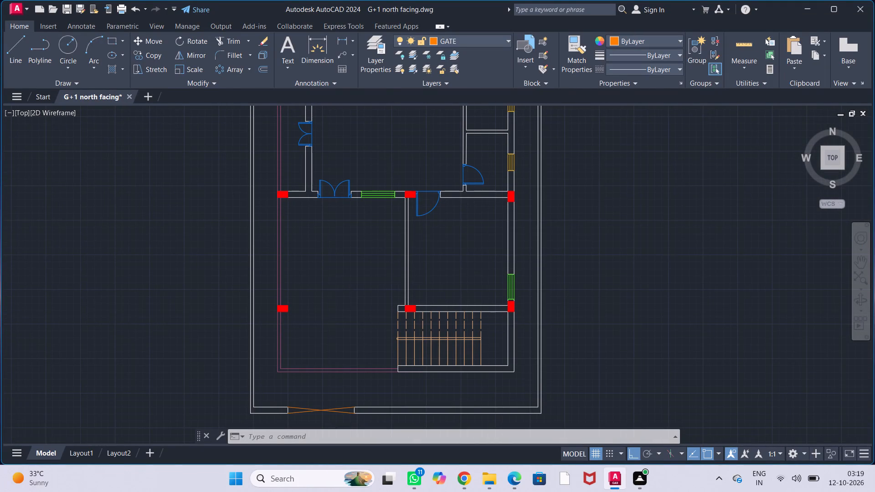
pyautogui.moveTo(341, 294); pyautogui.dragTo(268, 343, button='middle')
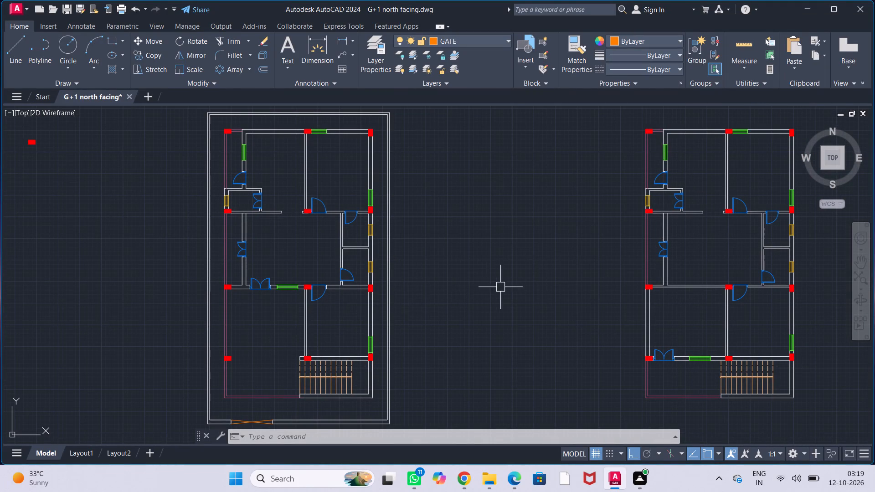
pyautogui.moveTo(512, 284); pyautogui.dragTo(389, 307, button='middle')
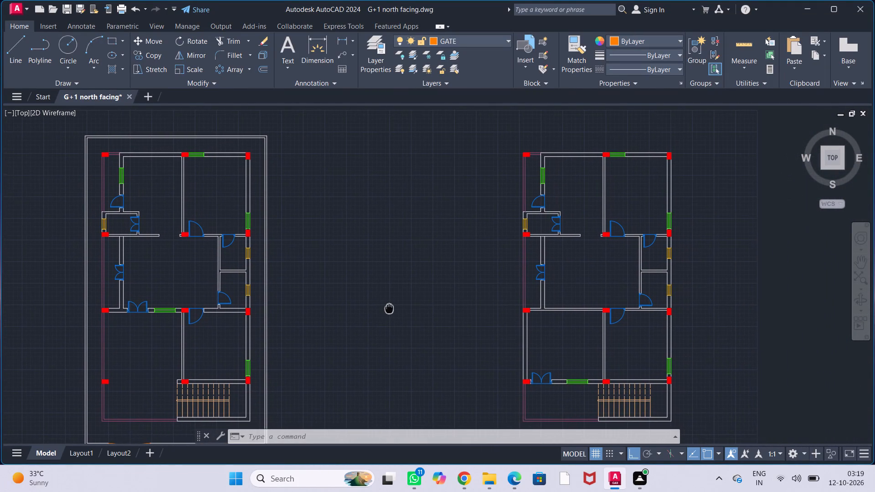
pyautogui.moveTo(389, 307); pyautogui.dragTo(271, 330, button='middle')
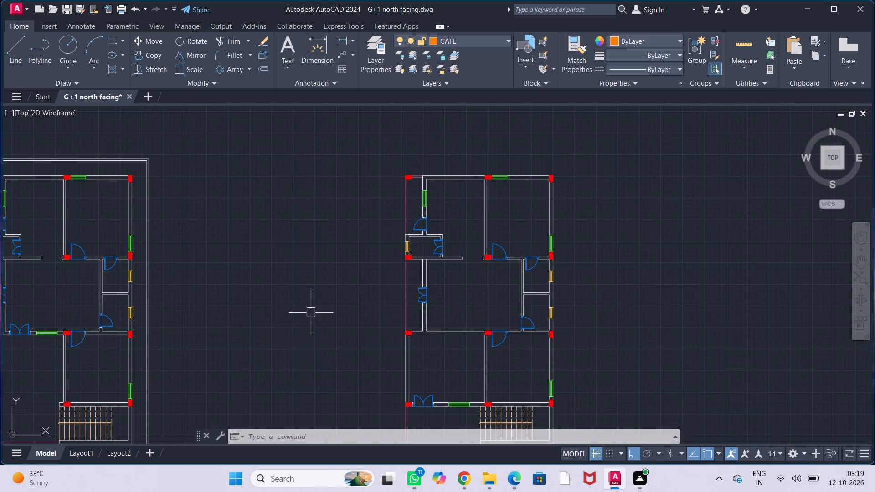
pyautogui.scroll(1, 474, 224)
pyautogui.moveTo(462, 224); pyautogui.dragTo(389, 258, button='middle')
pyautogui.scroll(1, 390, 251)
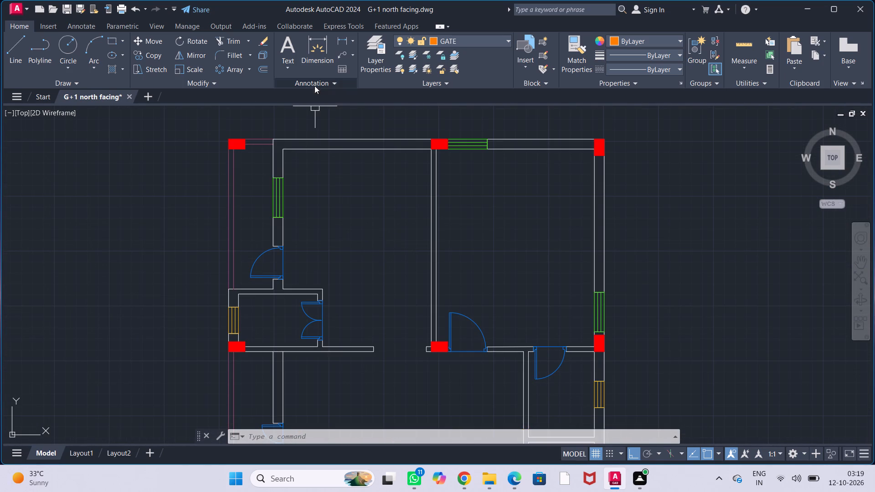
pyautogui.click(283, 46)
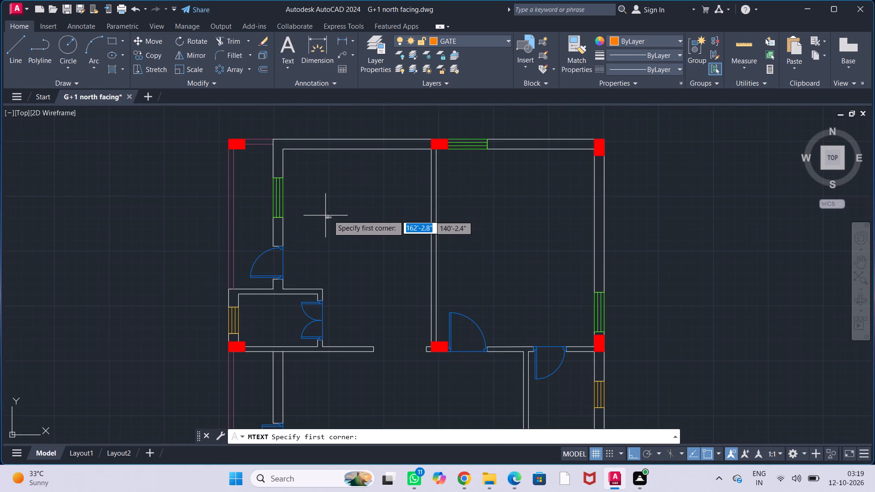
pyautogui.click(332, 208)
pyautogui.click(395, 240)
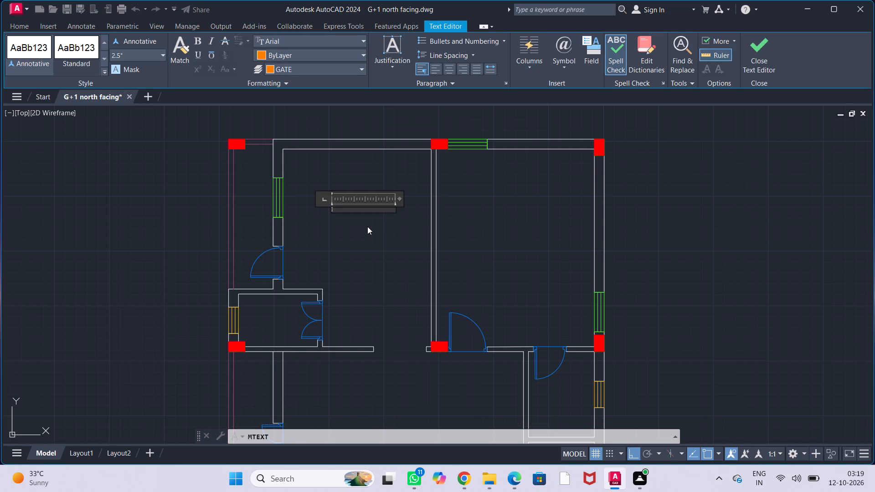
pyautogui.write('KI')
pyautogui.press('t')
pyautogui.press('BackSpace')
pyautogui.write('TCHEN')
pyautogui.press('Return')
pyautogui.write("11'")
pyautogui.press('-')
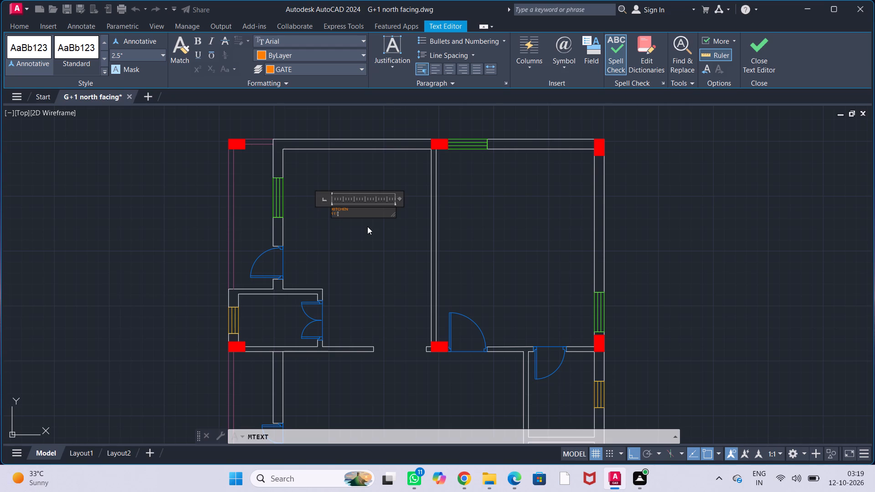
pyautogui.press('3')
pyautogui.write('" X')
pyautogui.press('space')
pyautogui.hotkey('ctrl', 's')
pyautogui.scroll(-1, 539, 190)
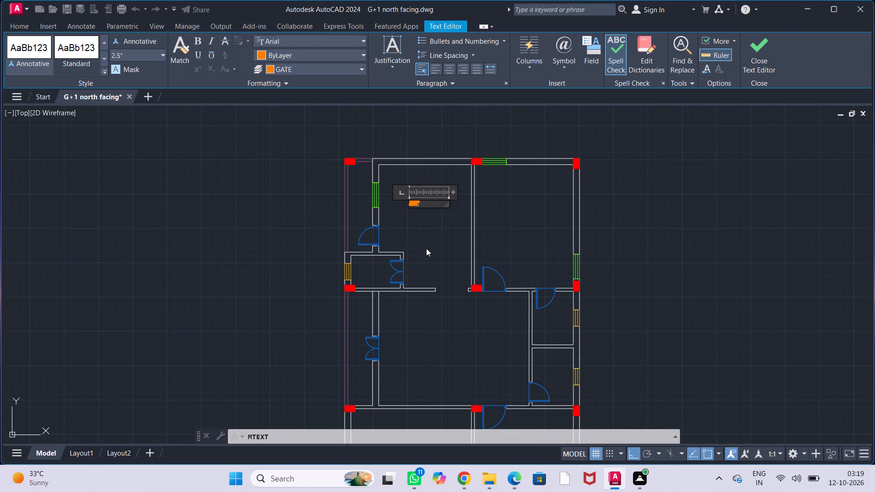
pyautogui.click(428, 248)
# Save the drawing.
pyautogui.hotkey('ctrl', 's')
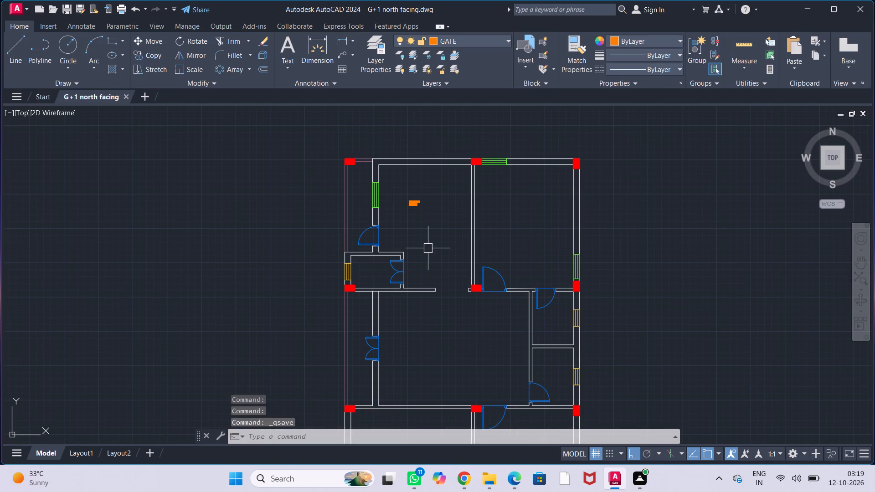
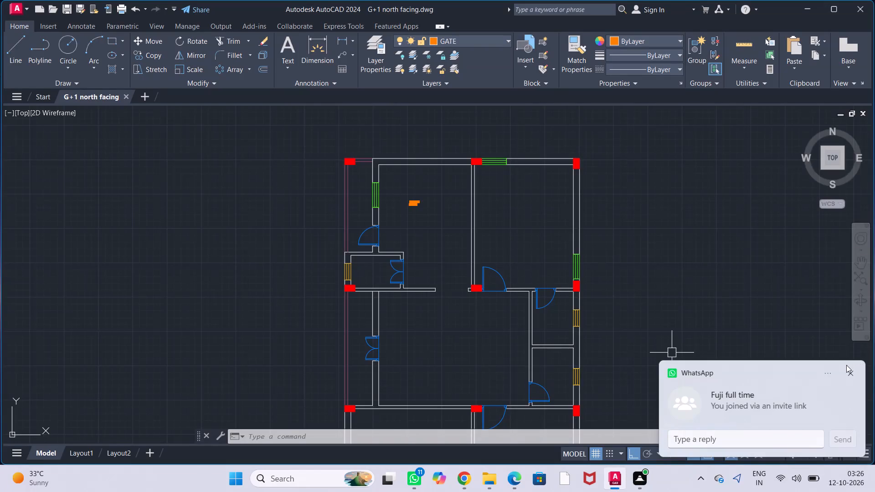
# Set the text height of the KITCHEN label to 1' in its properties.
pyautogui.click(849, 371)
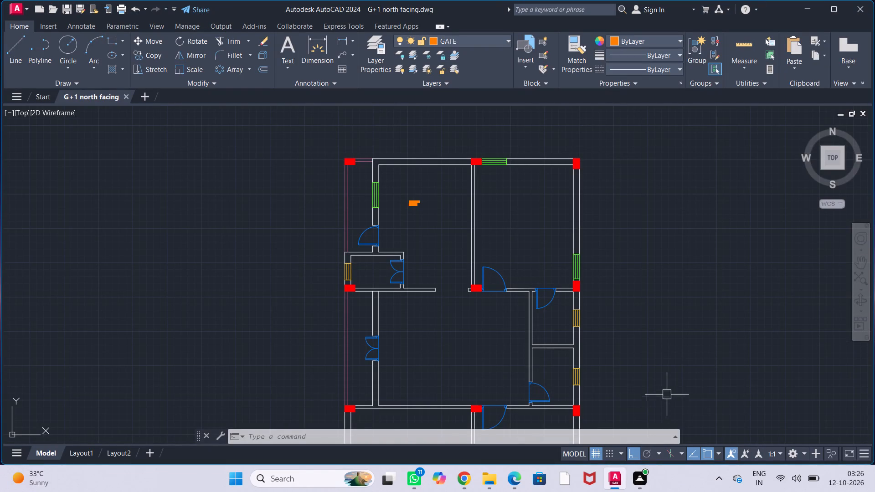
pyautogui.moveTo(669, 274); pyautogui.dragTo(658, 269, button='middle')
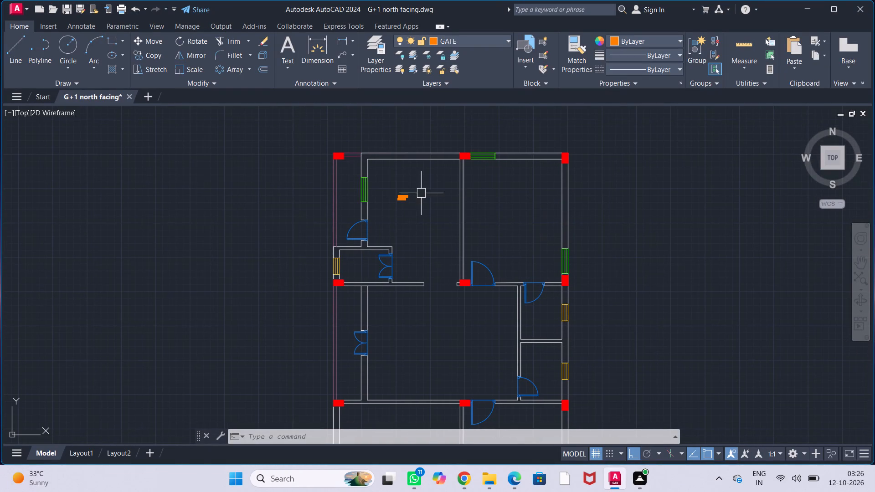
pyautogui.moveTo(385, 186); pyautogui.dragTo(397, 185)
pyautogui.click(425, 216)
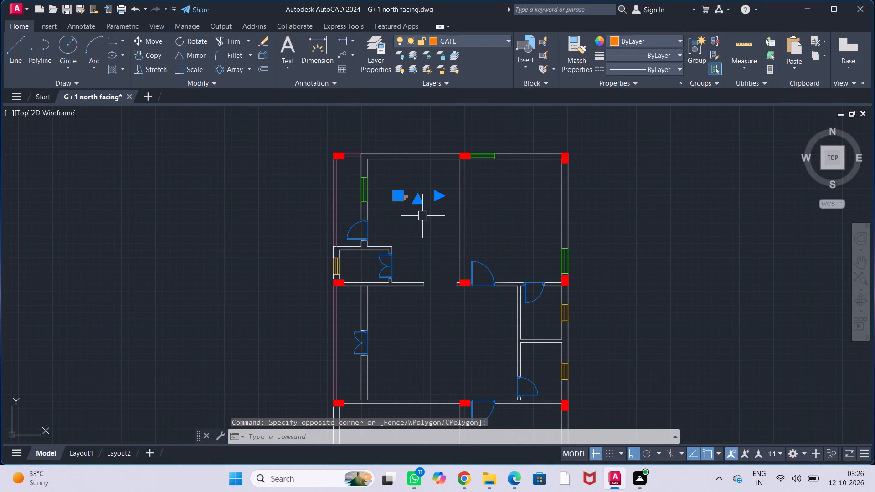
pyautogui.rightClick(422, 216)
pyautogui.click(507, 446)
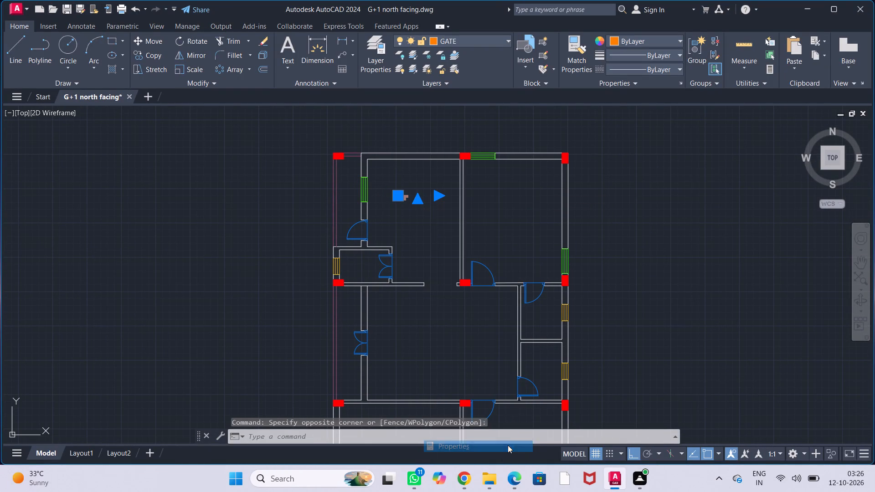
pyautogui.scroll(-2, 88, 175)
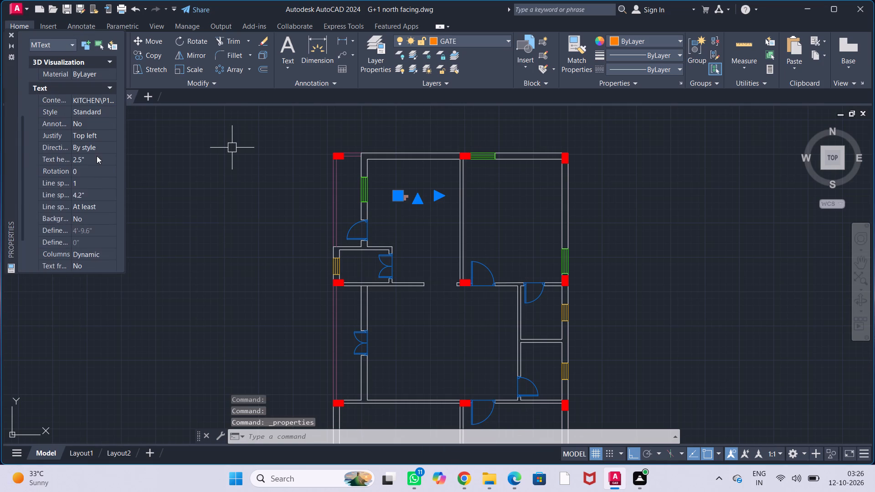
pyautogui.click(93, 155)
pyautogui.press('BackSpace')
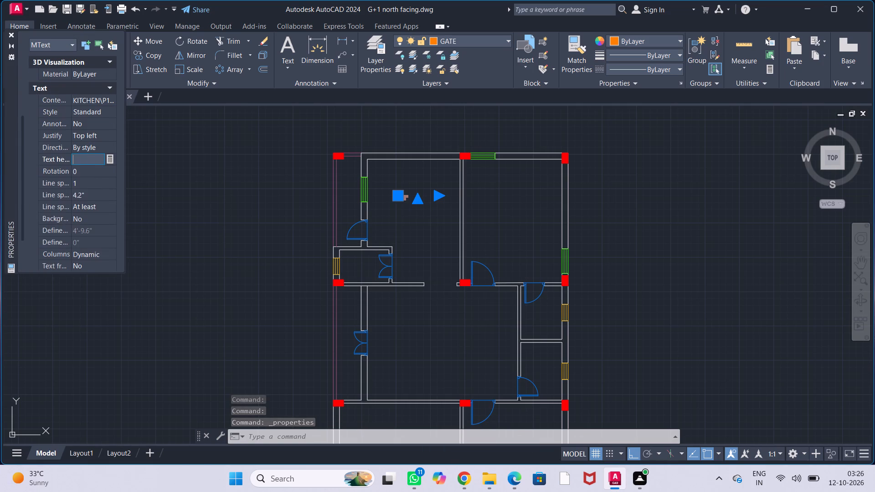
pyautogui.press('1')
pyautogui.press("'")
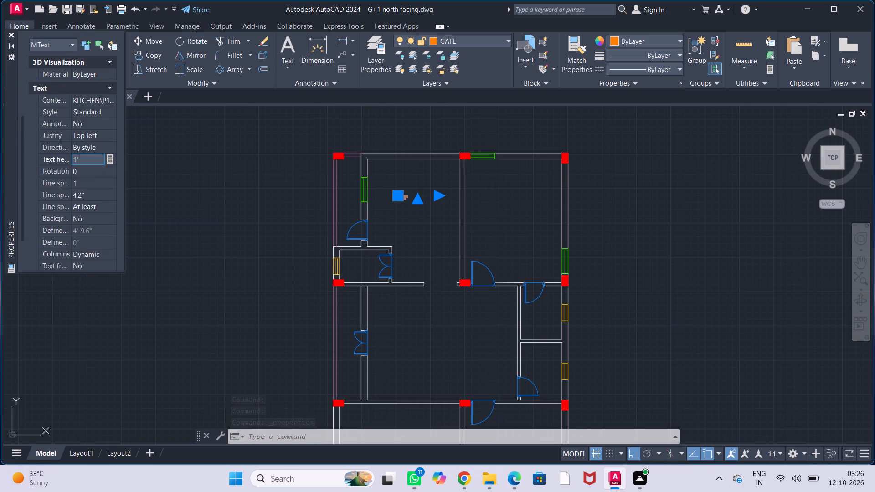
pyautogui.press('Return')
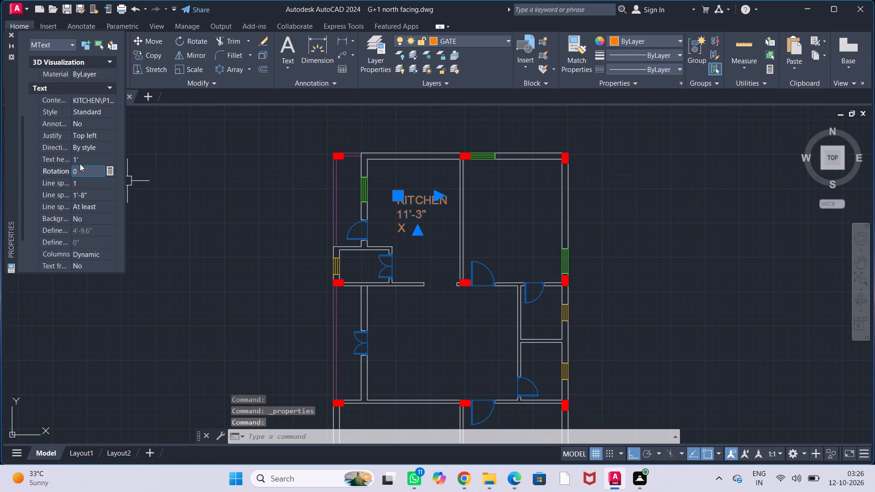
# Set the KITCHEN label's text height to 9", then clear the selection and close its properties.
pyautogui.click(81, 156)
pyautogui.press('BackSpace')
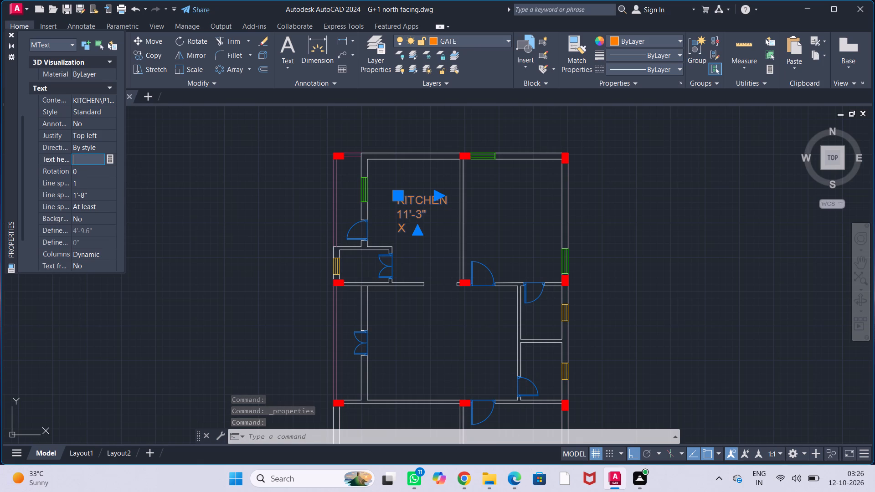
pyautogui.write("9'")
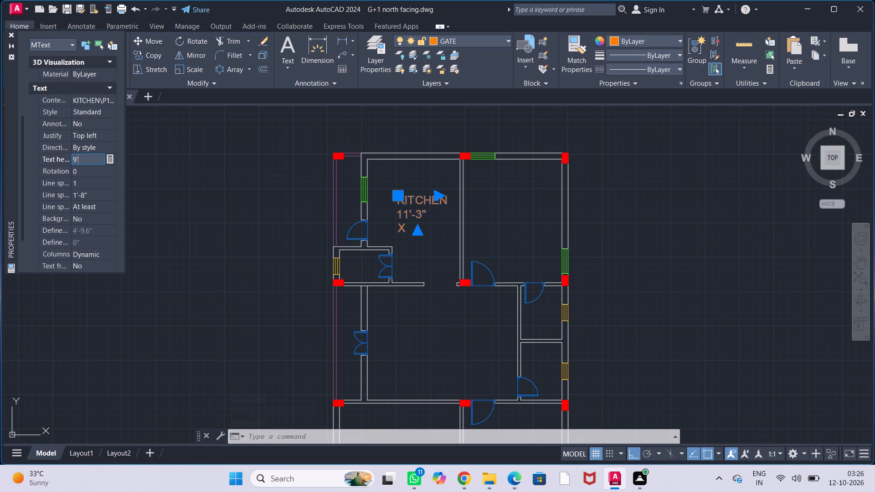
pyautogui.press('BackSpace')
pyautogui.hotkey('shift', '"')
pyautogui.press('Return')
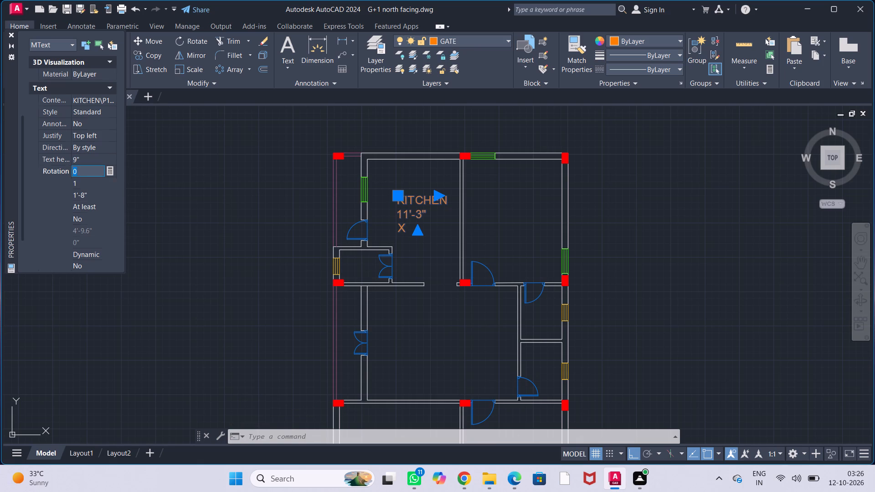
pyautogui.click(214, 226)
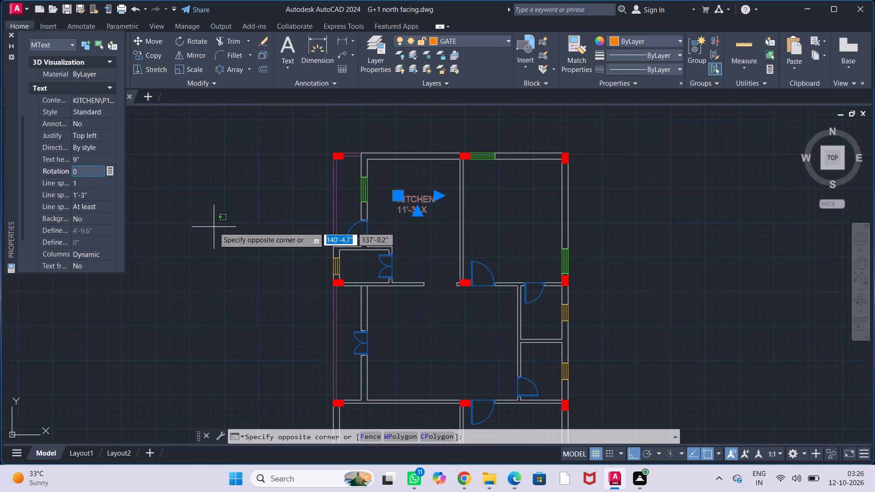
pyautogui.press('Escape')
pyautogui.press('Escape')
pyautogui.press('Escape')
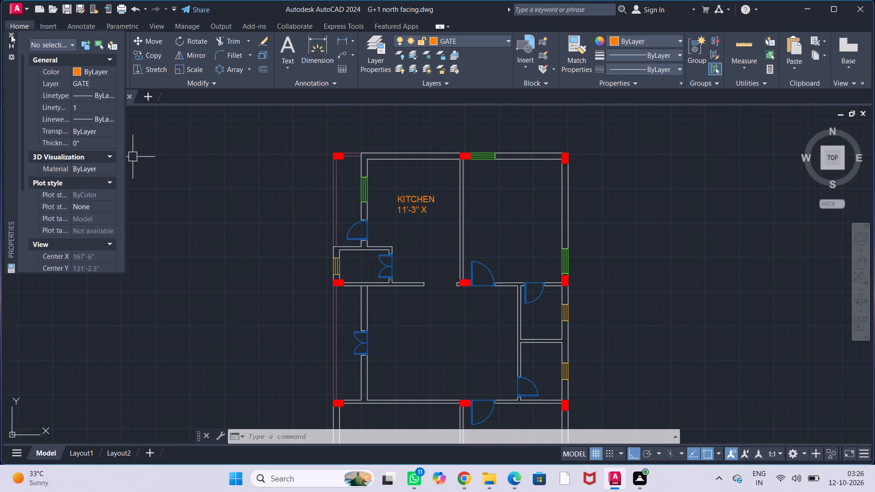
pyautogui.click(8, 35)
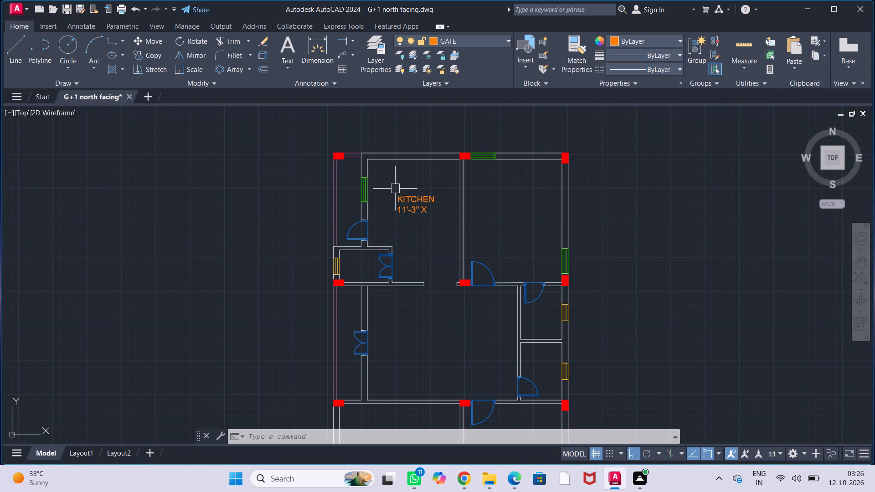
# Move the KITCHEN label onto the Wall layer.
pyautogui.moveTo(395, 189); pyautogui.dragTo(429, 233)
pyautogui.click(418, 214)
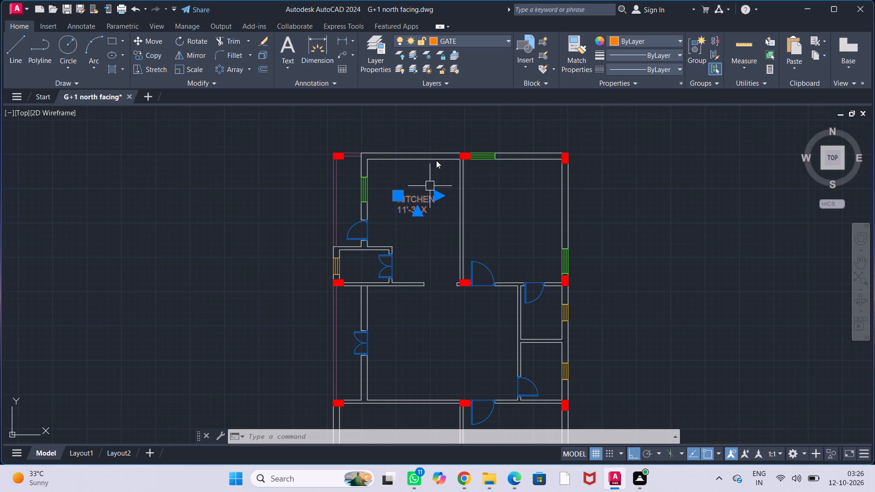
pyautogui.click(458, 39)
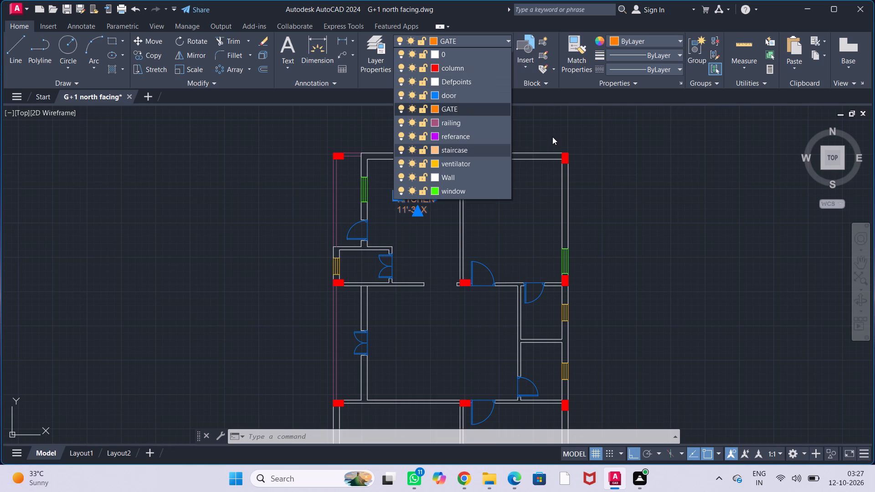
pyautogui.click(459, 175)
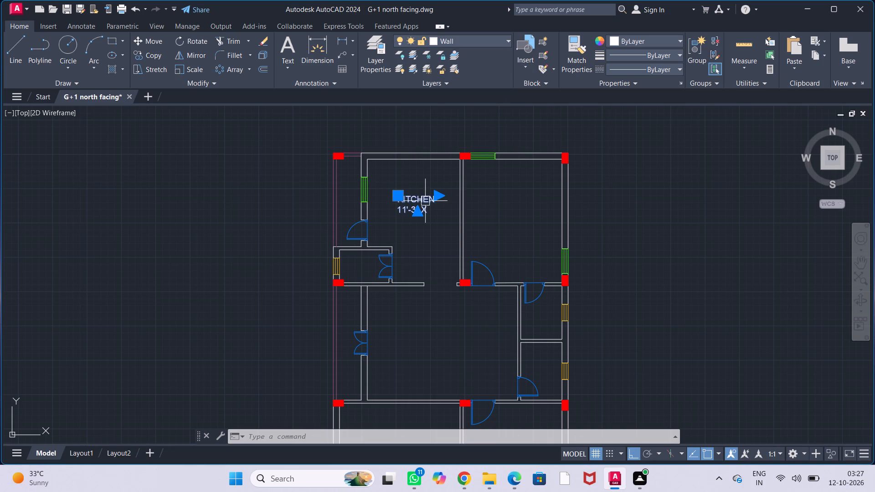
pyautogui.press('Escape')
pyautogui.press('Escape')
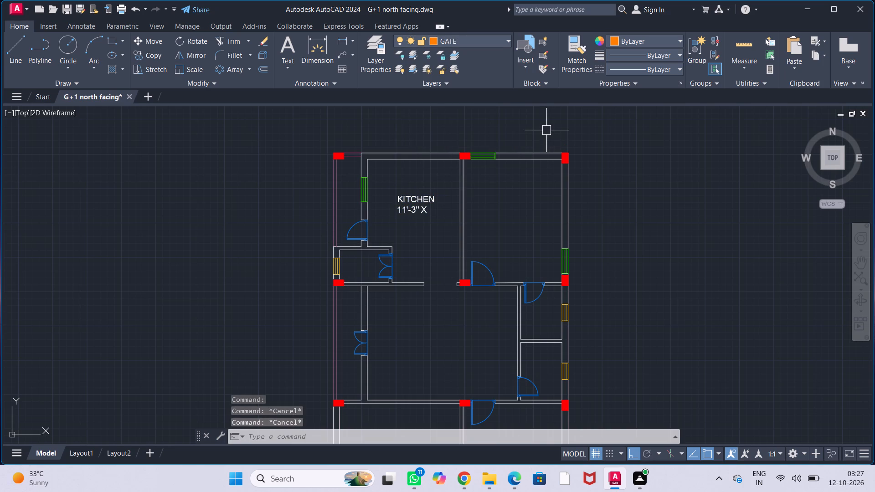
pyautogui.press('Escape')
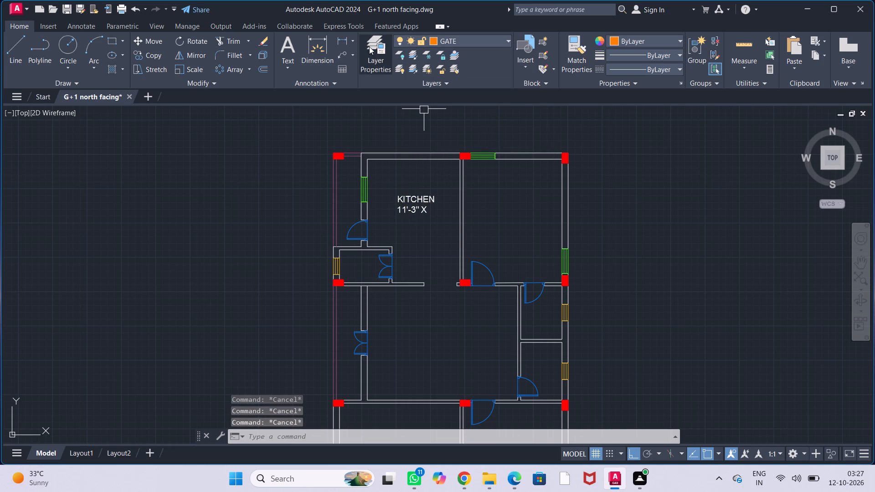
# Create a new layer named TEXT and give it colour index 50.
pyautogui.click(369, 59)
pyautogui.scroll(-2, 221, 119)
pyautogui.click(117, 52)
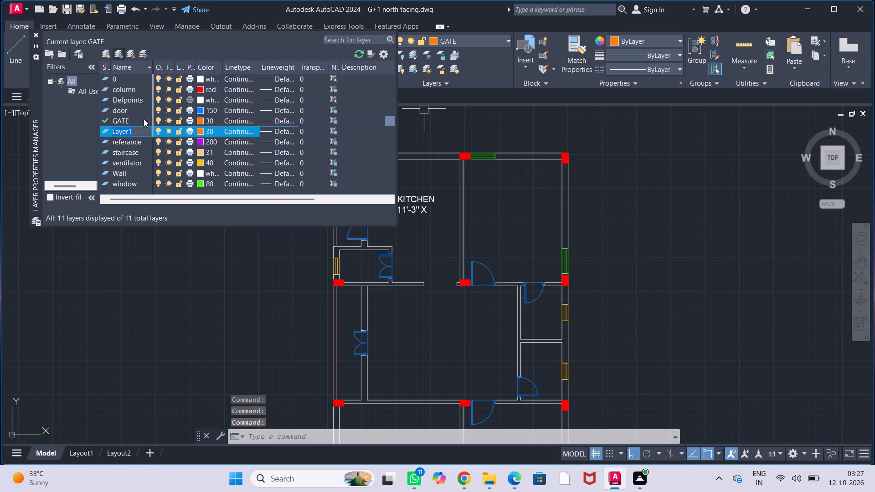
pyautogui.press('BackSpace')
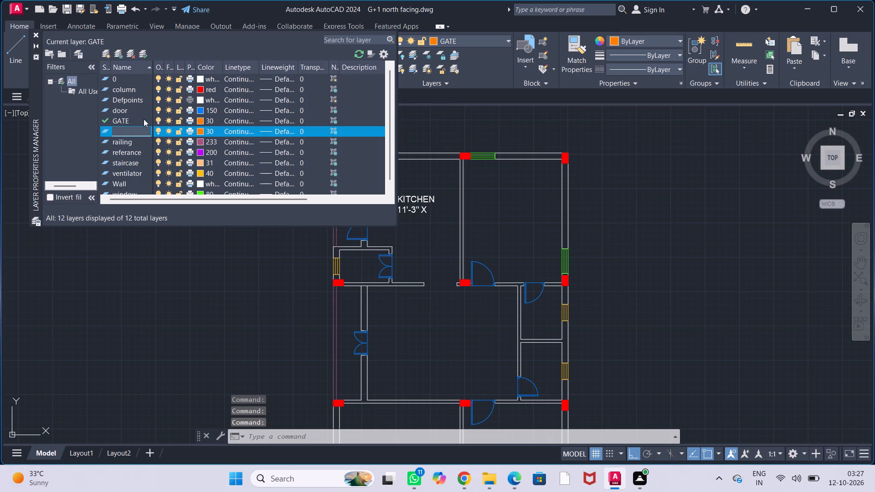
pyautogui.write('TEXT')
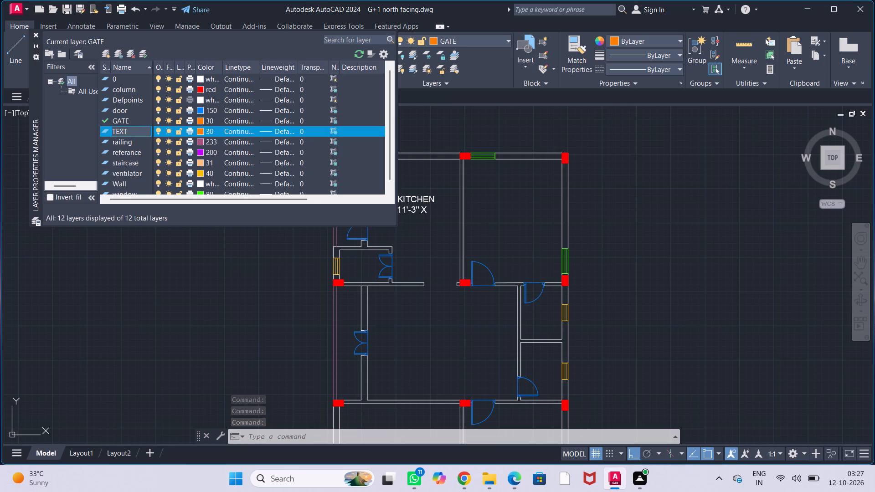
pyautogui.click(201, 129)
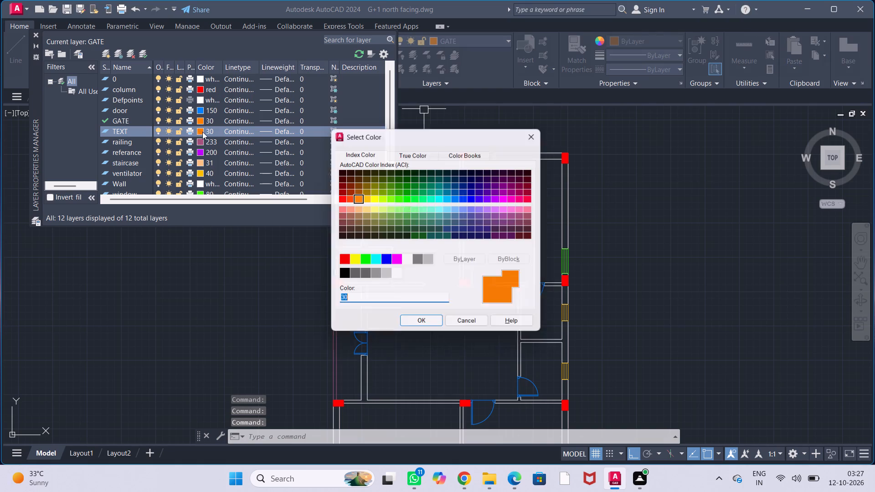
pyautogui.click(376, 206)
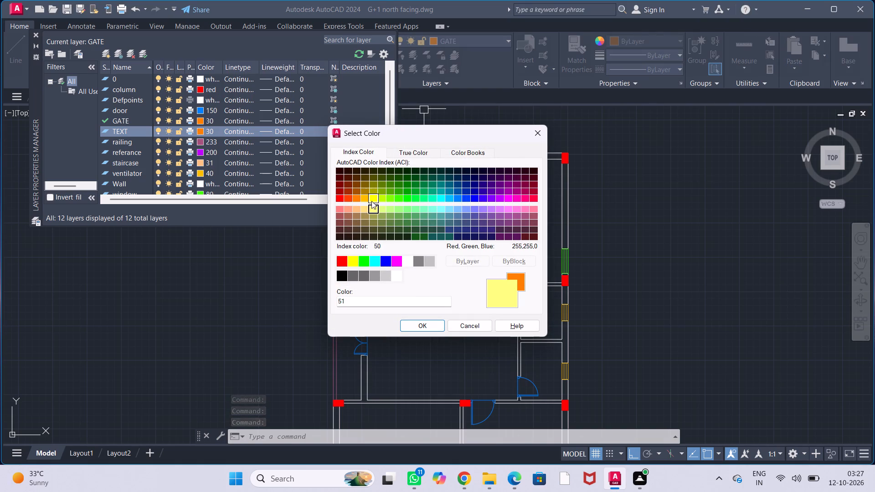
pyautogui.click(372, 200)
pyautogui.click(422, 325)
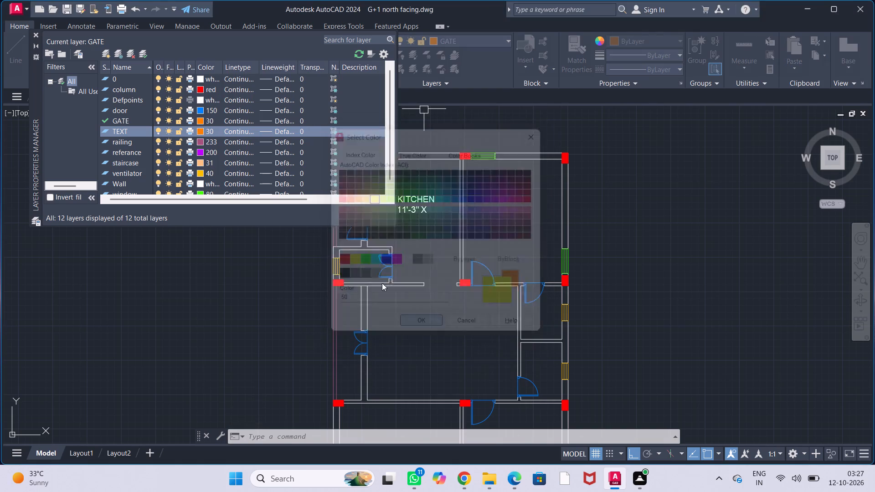
pyautogui.click(36, 32)
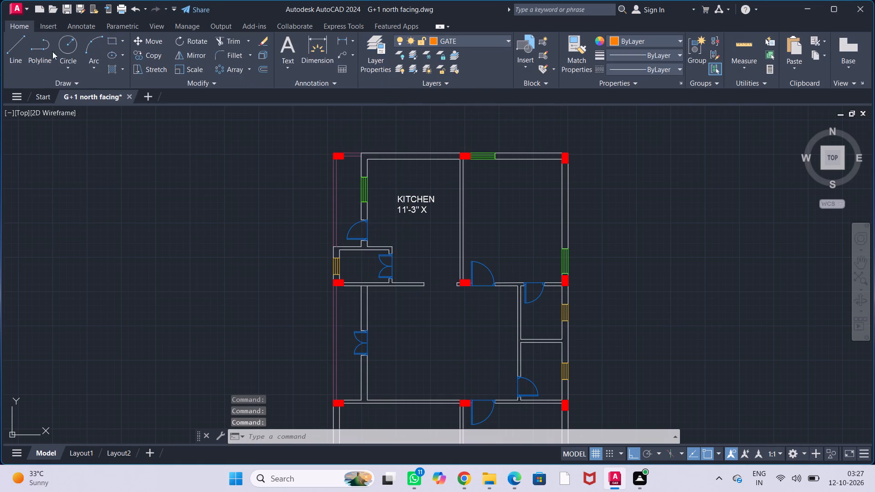
# Edit the KITCHEN label to complete its dimensions as 11'-3" X10'-1.5".
pyautogui.moveTo(422, 208); pyautogui.dragTo(428, 208)
pyautogui.click(428, 208)
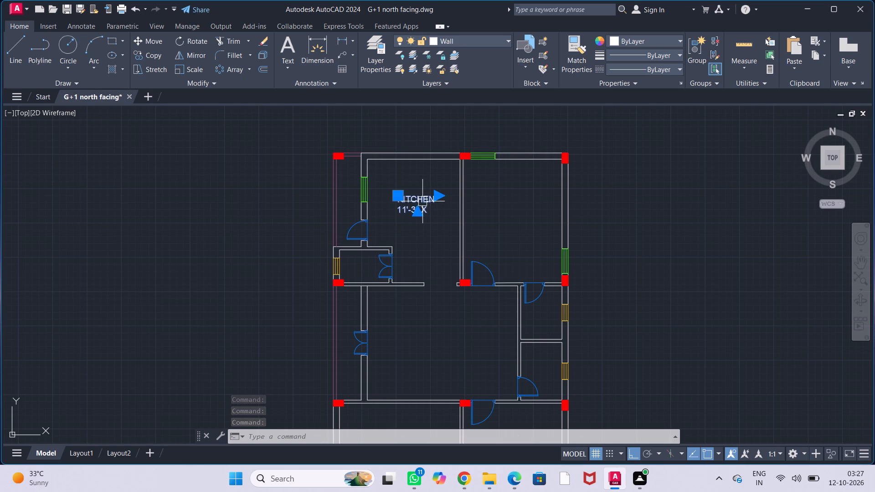
pyautogui.doubleClick(422, 201)
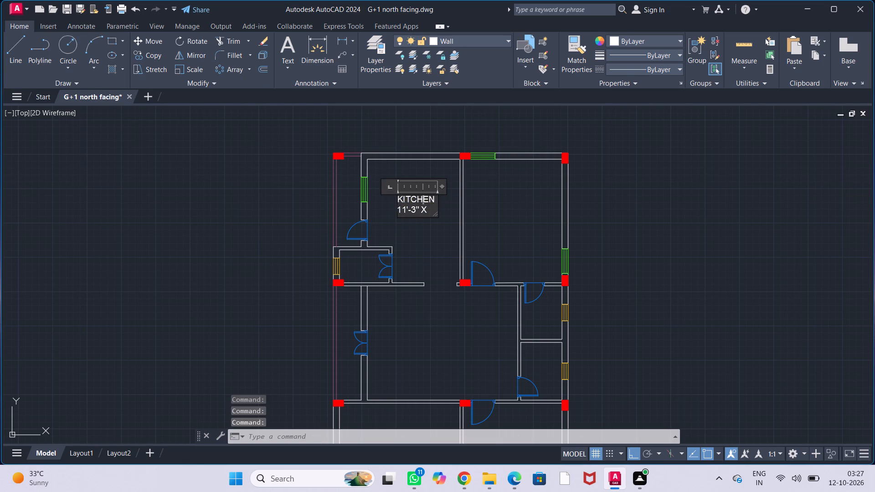
pyautogui.click(427, 210)
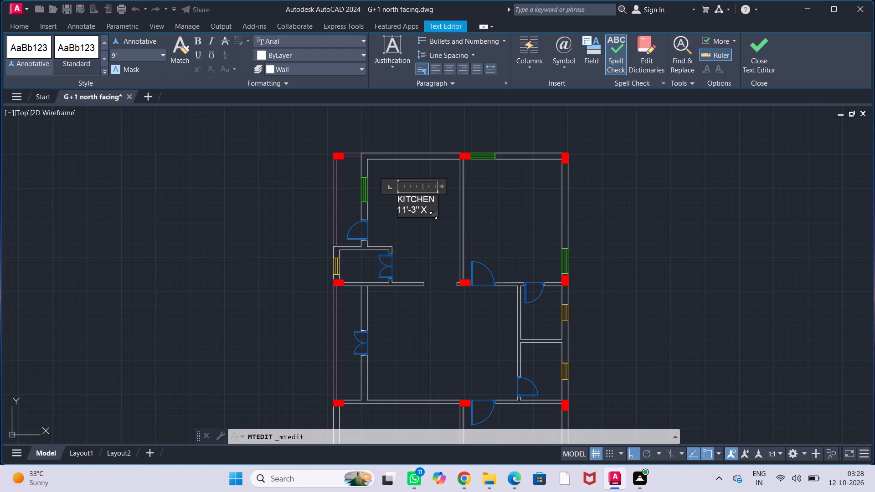
pyautogui.write('10')
pyautogui.press("'")
pyautogui.write('1.')
pyautogui.press('5')
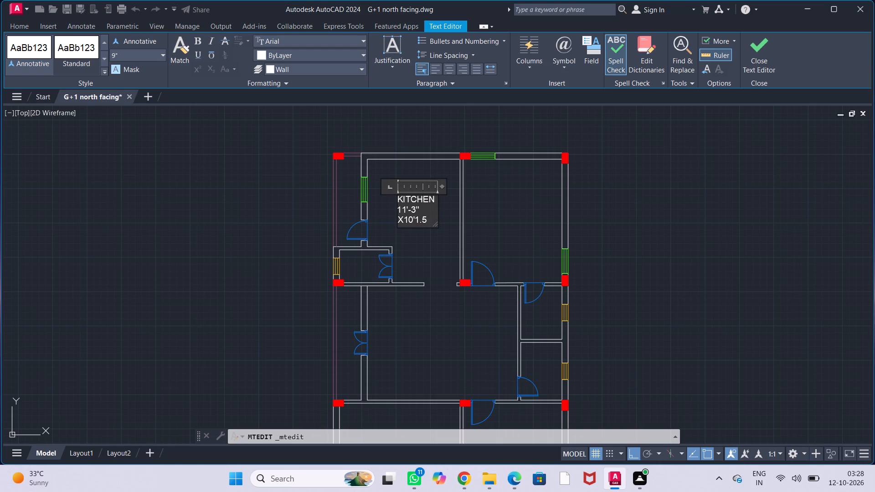
pyautogui.press('BackSpace')
pyautogui.press('BackSpace')
pyautogui.press('BackSpace')
pyautogui.write('-1.')
pyautogui.press('5')
pyautogui.hotkey('shift', '"')
# Widen the KITCHEN label's text box just enough to keep the room dimensions on a single line.
pyautogui.moveTo(444, 185); pyautogui.dragTo(475, 194)
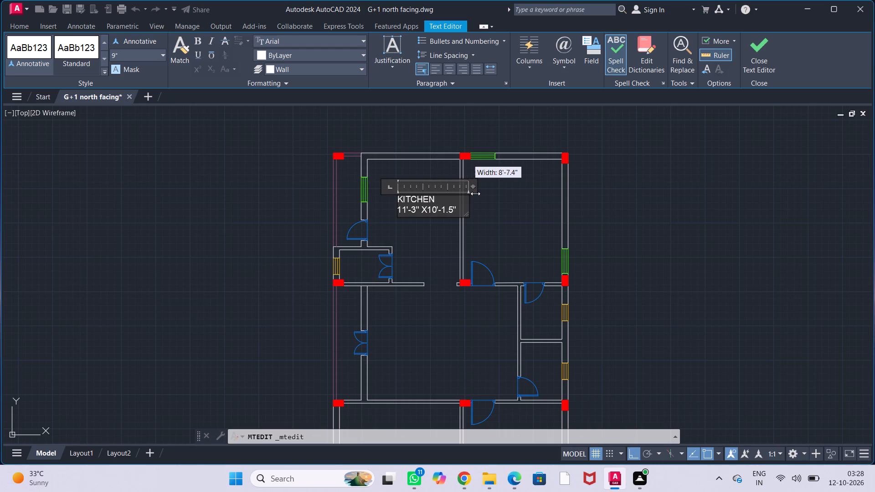
pyautogui.moveTo(475, 194); pyautogui.dragTo(466, 204)
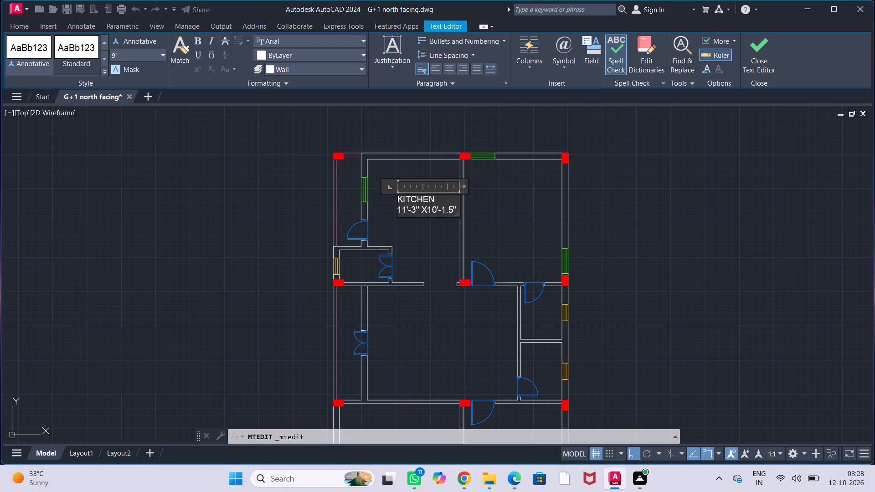
# Indent the word KITCHEN with three leading spaces so it sits centred above its dimensions, and finish editing the label.
pyautogui.click(399, 199)
pyautogui.press('space')
pyautogui.press('space')
pyautogui.press('space')
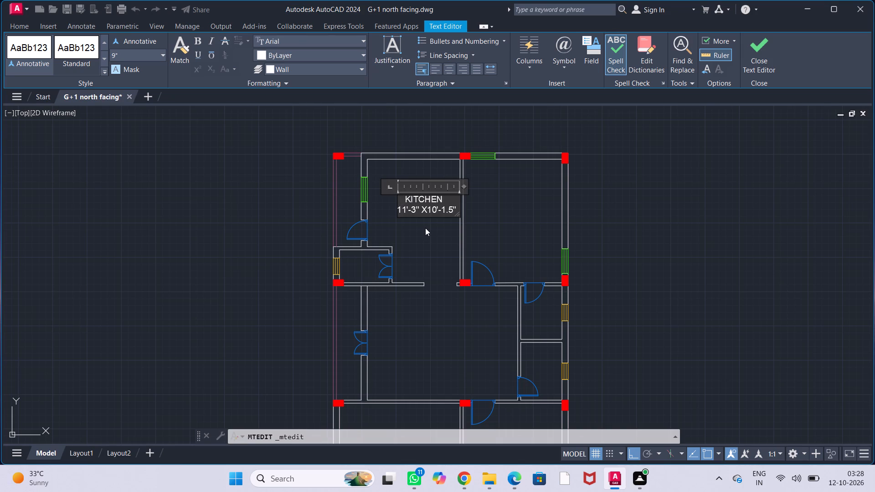
pyautogui.click(426, 228)
# Move the KITCHEN label onto the TEXT layer.
pyautogui.click(427, 210)
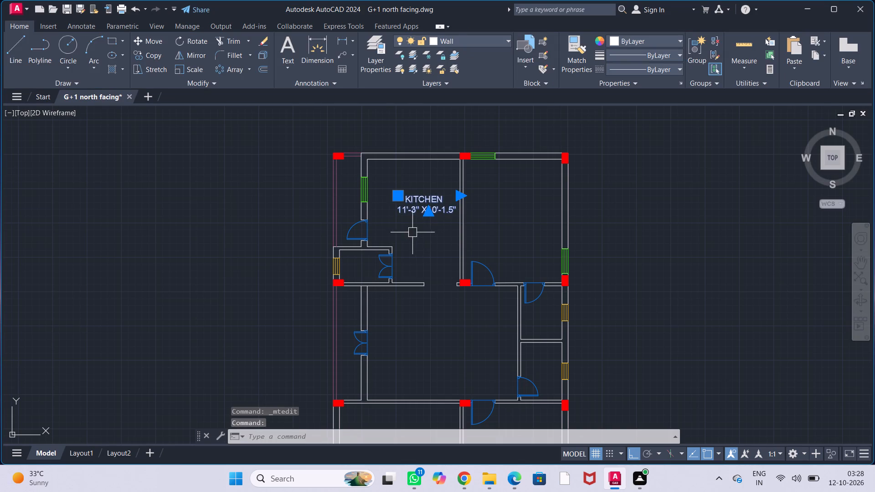
pyautogui.click(478, 40)
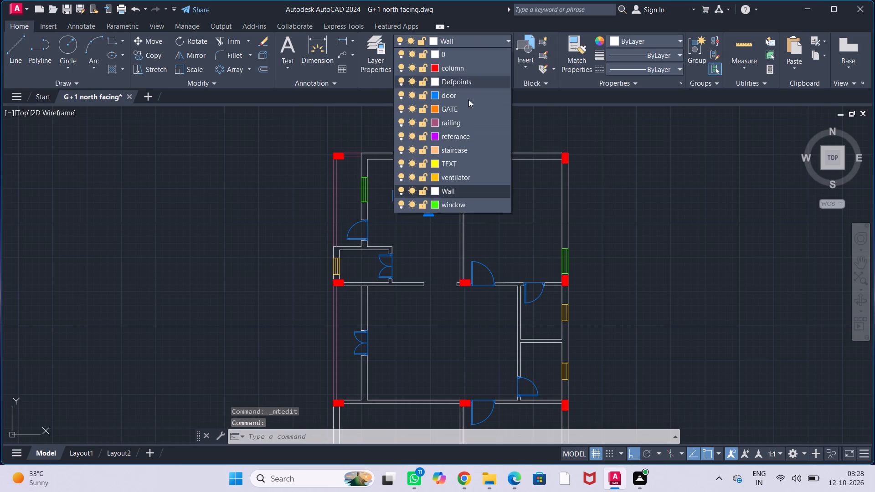
pyautogui.click(472, 164)
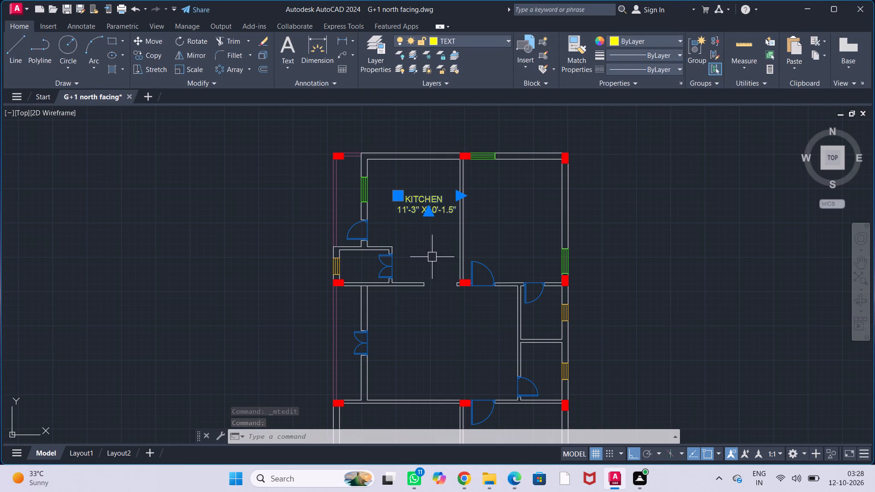
pyautogui.press('Escape')
pyautogui.press('Escape')
pyautogui.press('Escape')
pyautogui.press('Escape')
# Move the KITCHEN label slightly west, away from the partition wall, to centre it in the kitchen.
pyautogui.click(433, 205)
pyautogui.press('m')
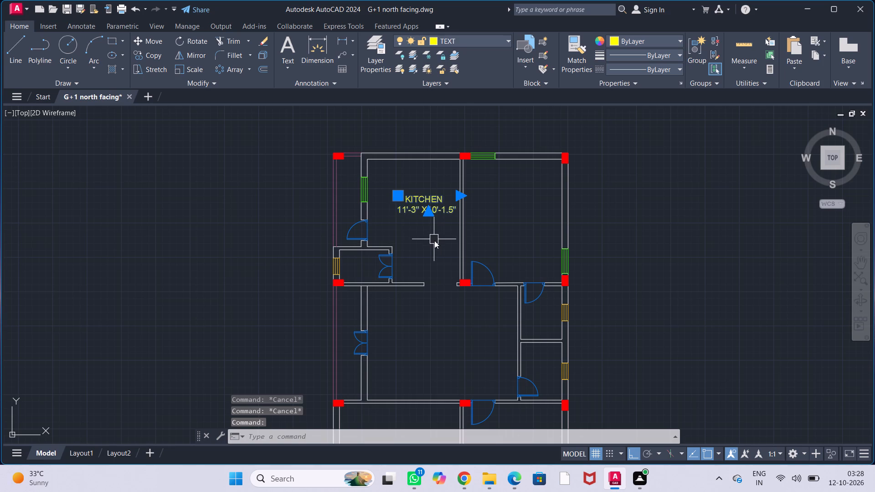
pyautogui.press('Return')
pyautogui.click(401, 213)
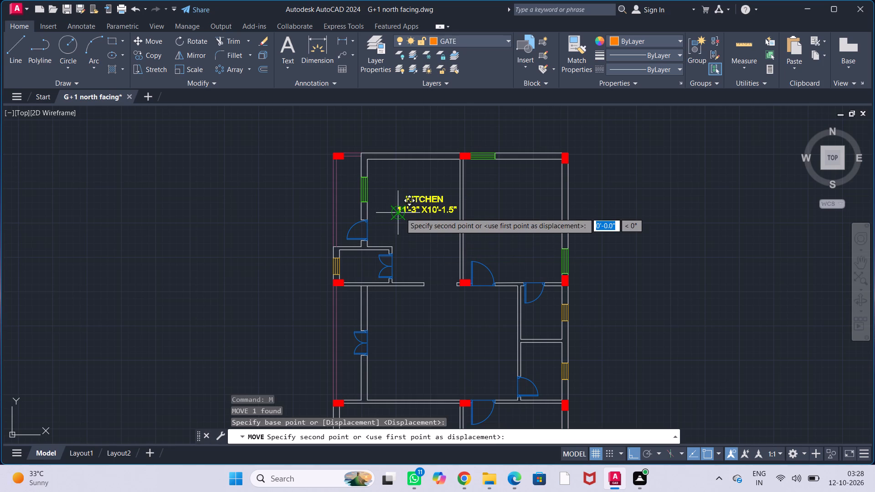
pyautogui.click(388, 212)
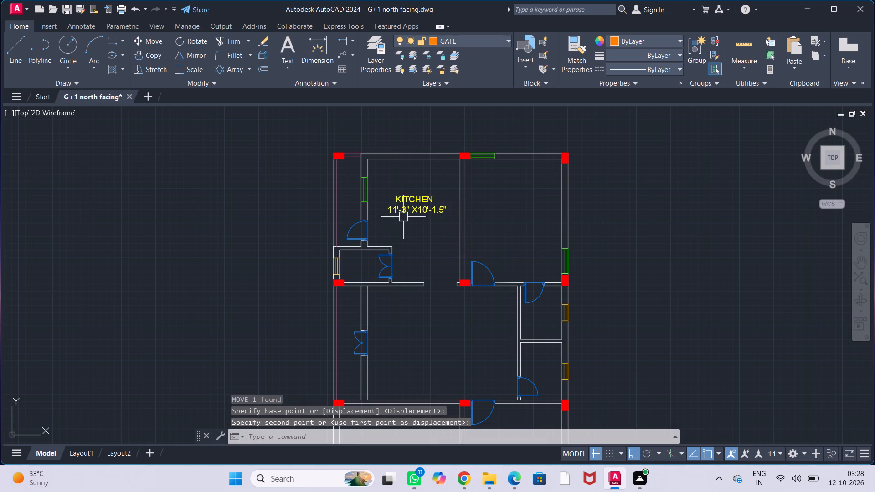
pyautogui.press('Escape')
pyautogui.press('Escape')
pyautogui.press('Escape')
pyautogui.press('Escape')
pyautogui.press('Escape')
pyautogui.press('Escape')
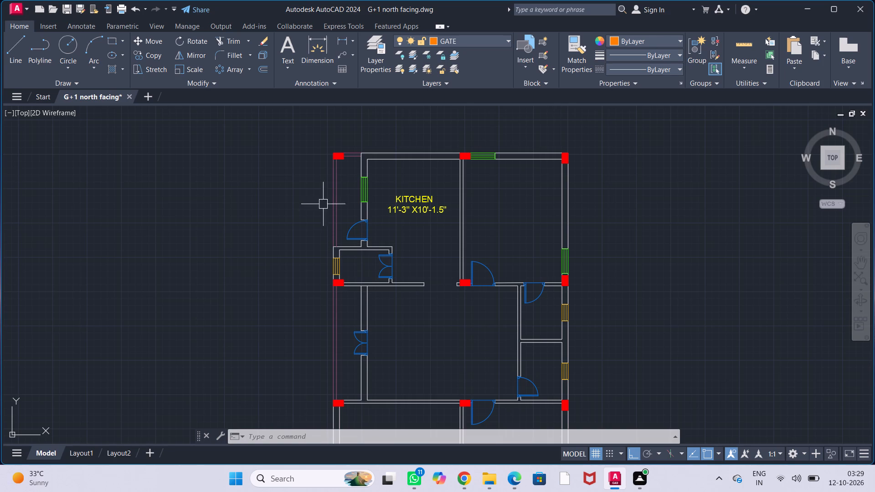
# Make TEXT the current layer.
pyautogui.click(500, 40)
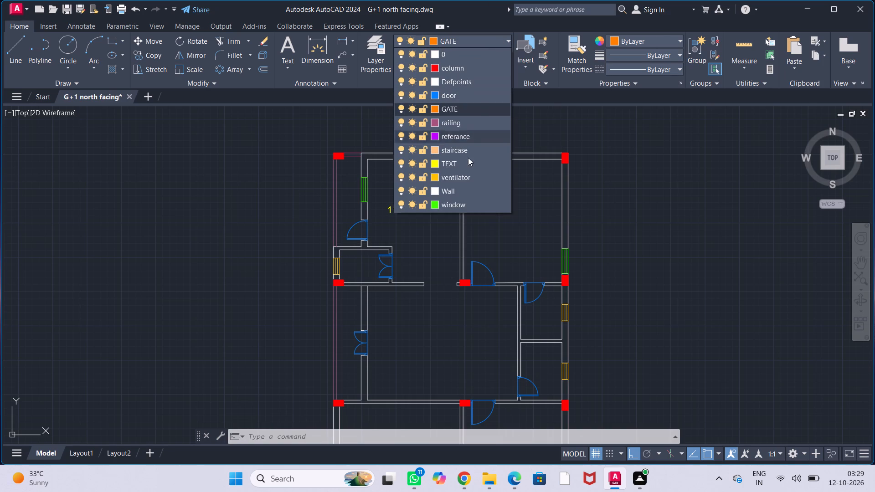
pyautogui.click(458, 161)
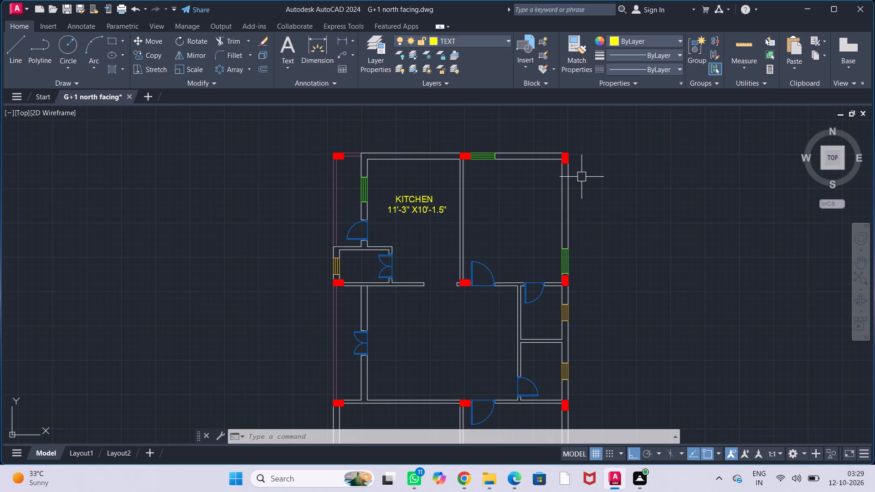
# Copy the KITCHEN label into the adjacent northeast room, the central hall and the two southern rooms, with Ortho off after the first copy.
pyautogui.moveTo(443, 242); pyautogui.dragTo(405, 239, button='middle')
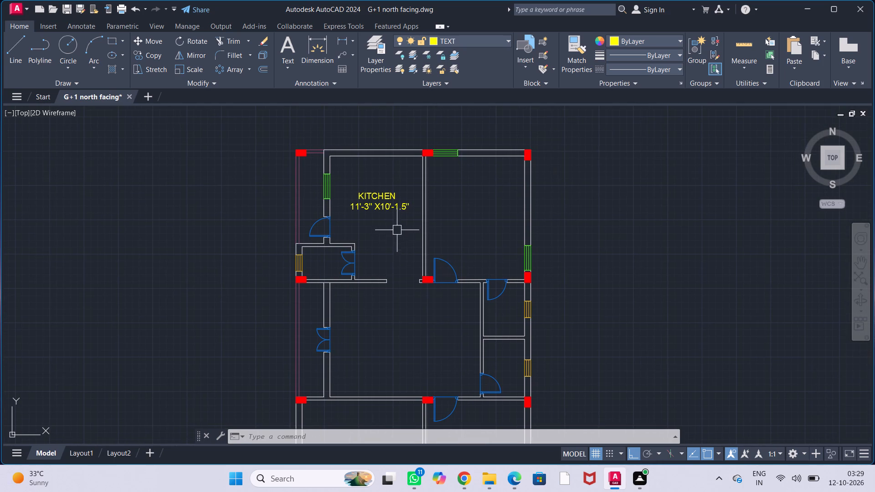
pyautogui.click(387, 211)
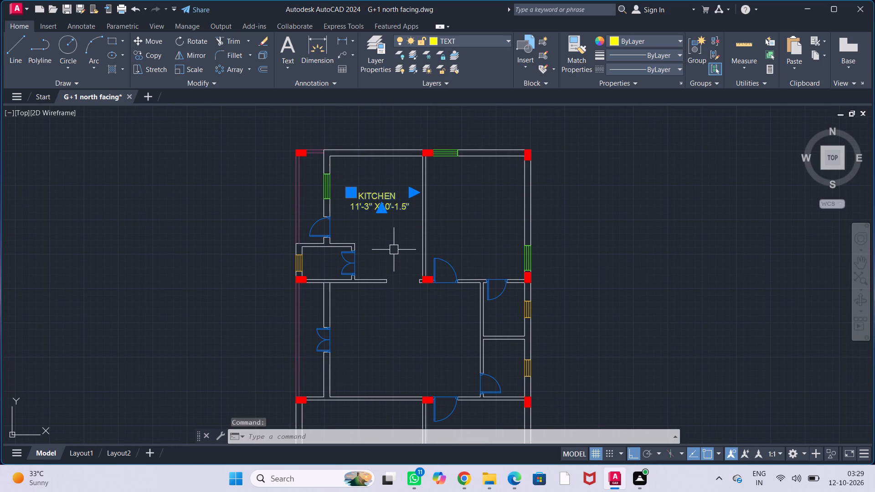
pyautogui.write('CO')
pyautogui.press('Return')
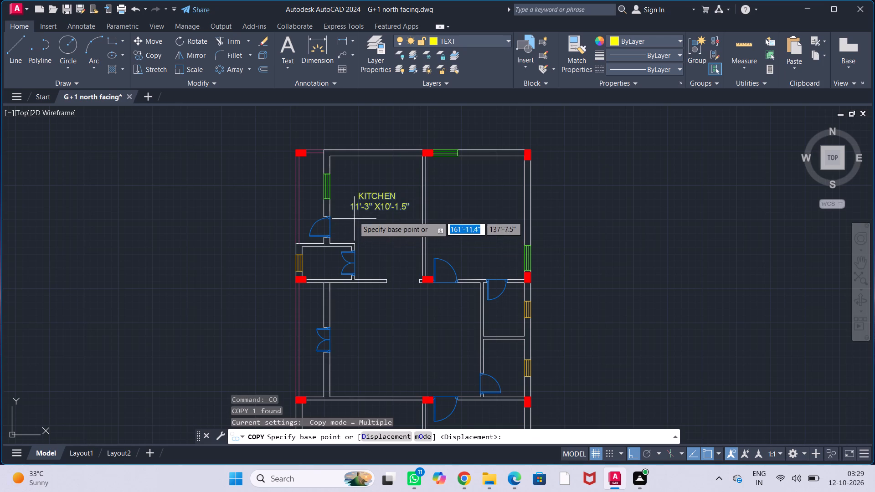
pyautogui.click(354, 215)
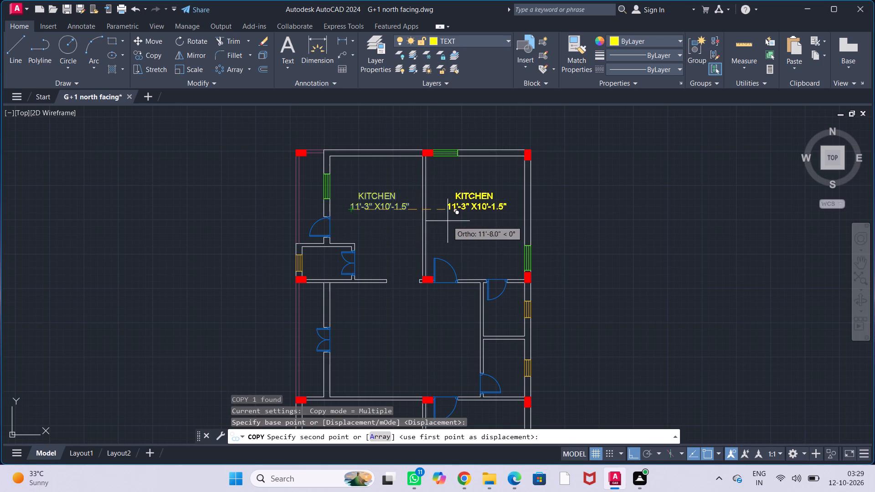
pyautogui.click(448, 221)
pyautogui.moveTo(425, 353); pyautogui.dragTo(434, 276, button='middle')
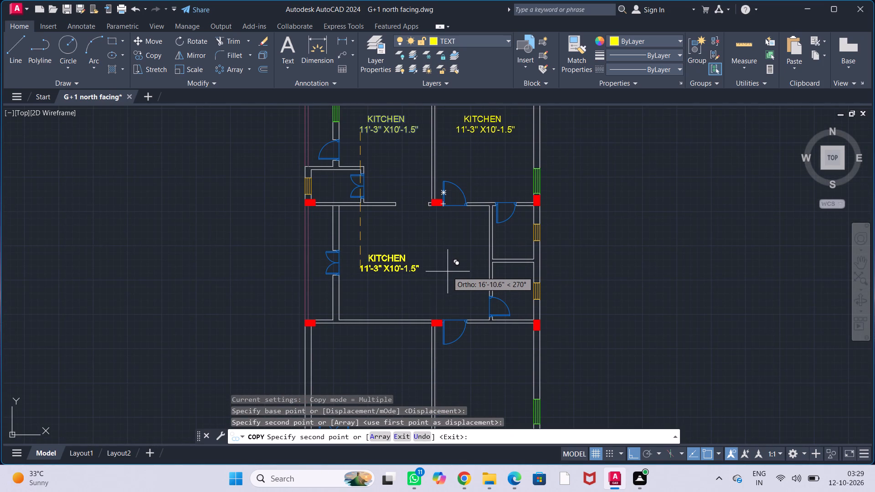
pyautogui.press('F8')
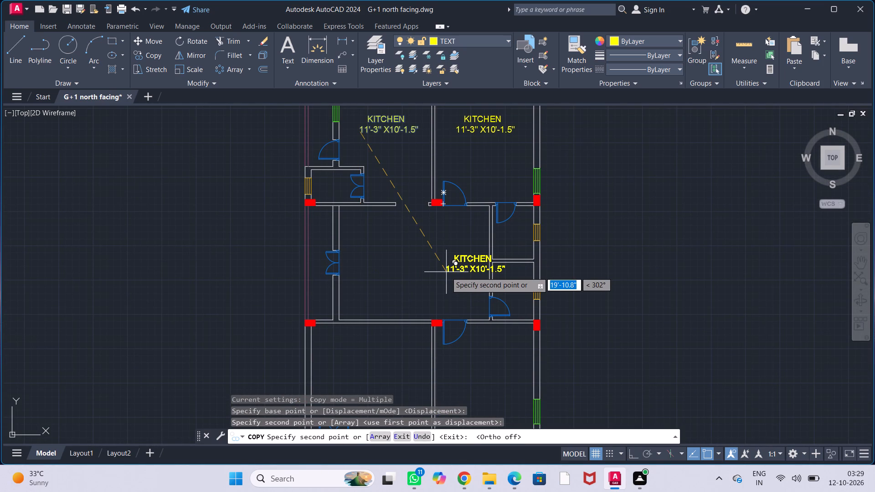
pyautogui.click(389, 268)
pyautogui.moveTo(385, 353); pyautogui.dragTo(433, 179, button='middle')
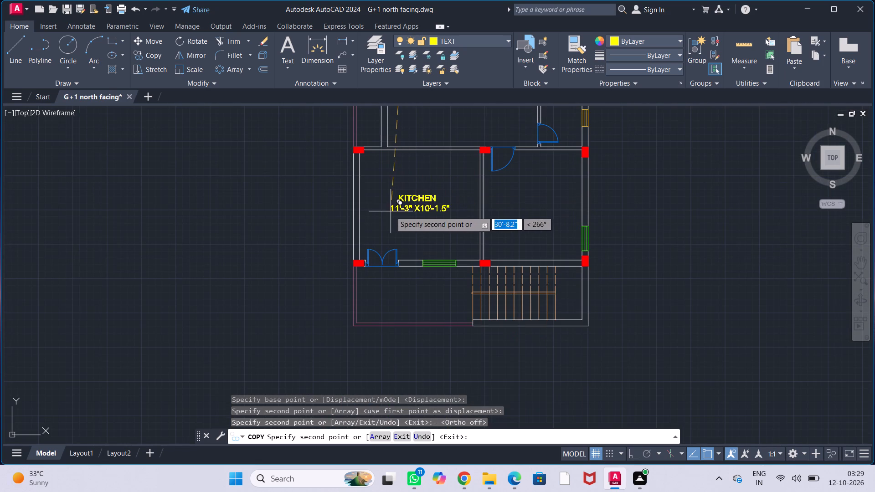
pyautogui.click(391, 211)
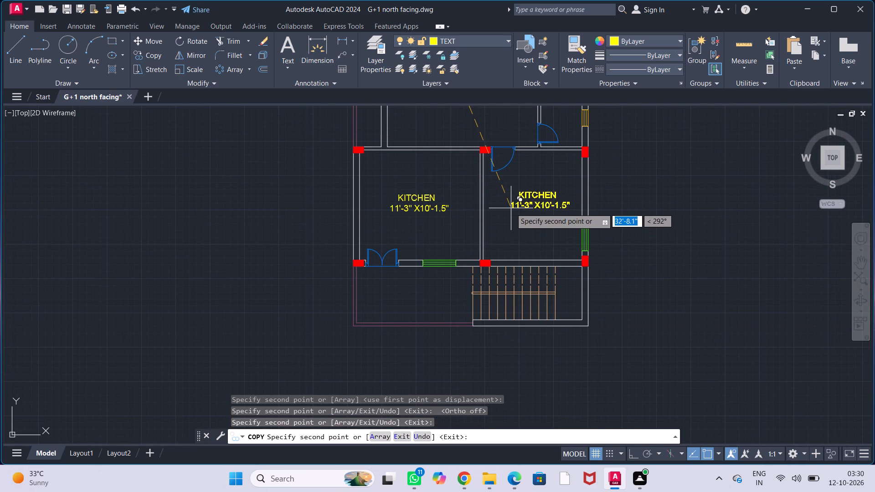
pyautogui.click(511, 208)
pyautogui.press('Escape')
pyautogui.press('Escape')
pyautogui.press('Escape')
pyautogui.press('Escape')
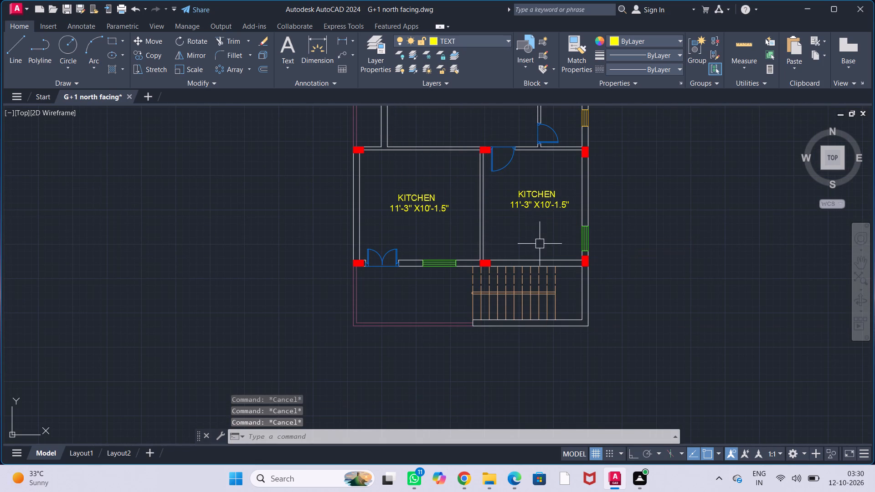
# In the plan with the boundary wall and gate, delete the central hall's west wall together with its double door.
pyautogui.scroll(-2, 540, 242)
pyautogui.moveTo(409, 215); pyautogui.dragTo(565, 277, button='middle')
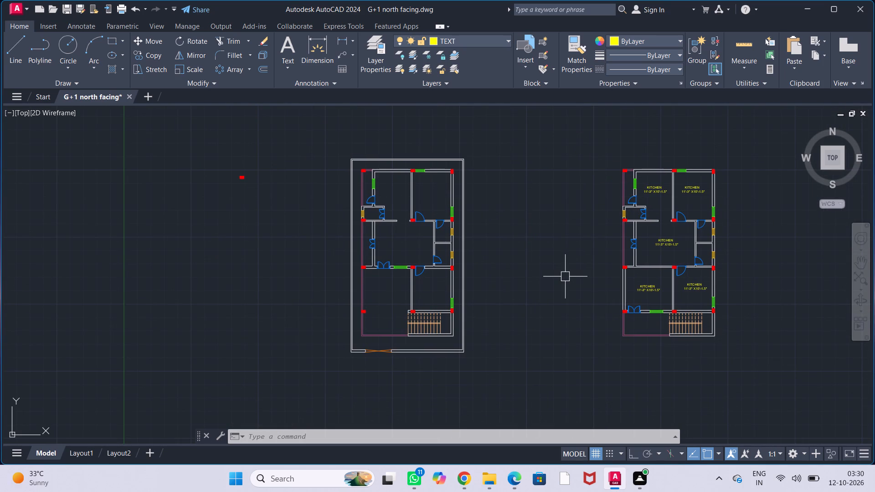
pyautogui.scroll(3, 378, 242)
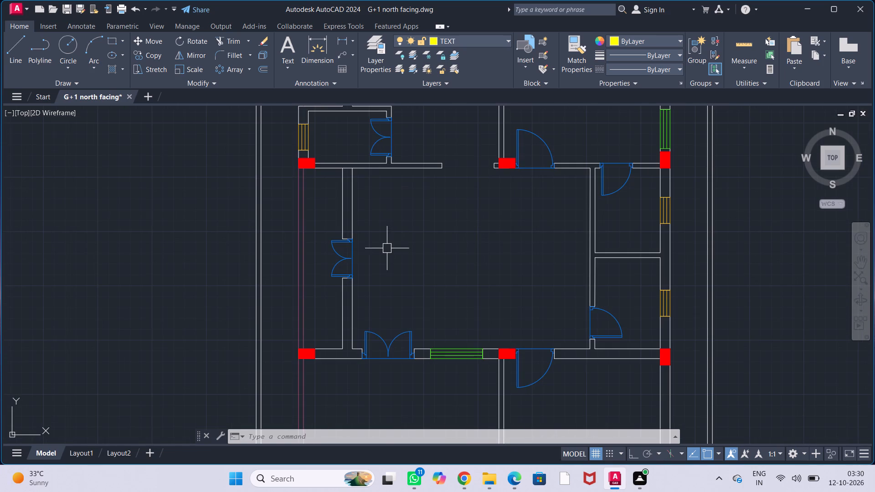
pyautogui.moveTo(383, 252); pyautogui.dragTo(377, 206, button='middle')
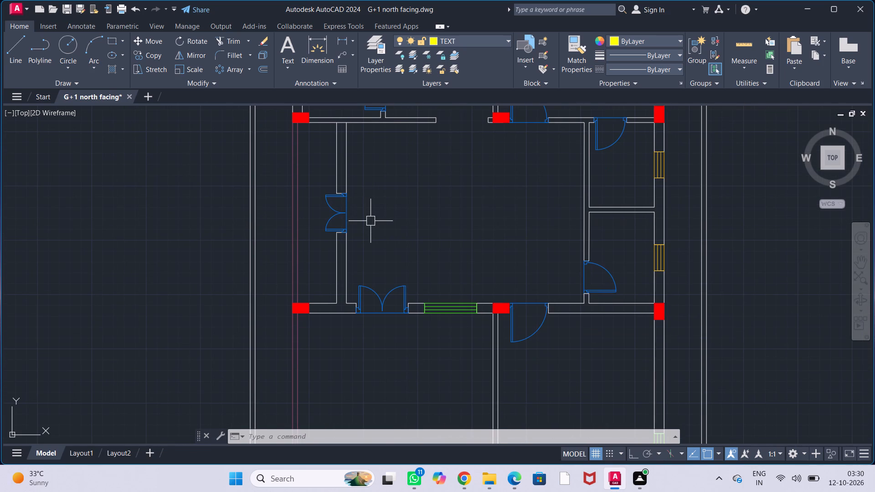
pyautogui.moveTo(373, 251); pyautogui.dragTo(373, 243)
pyautogui.click(323, 181)
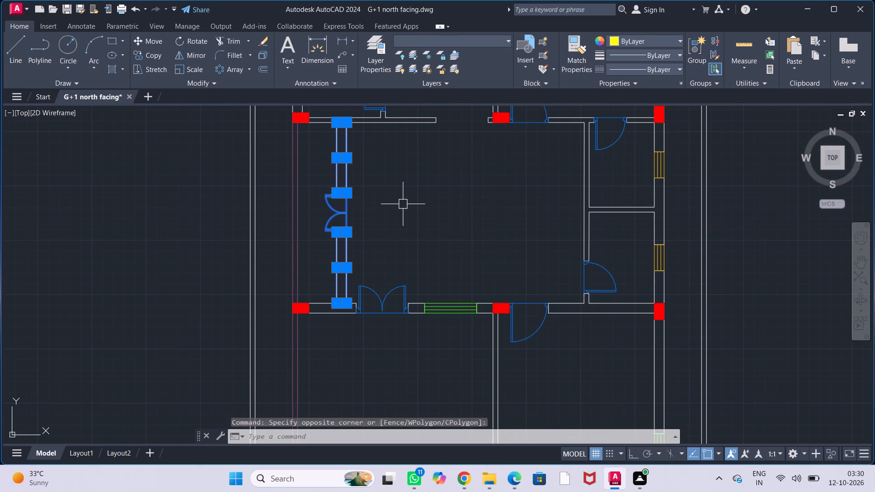
pyautogui.press('Delete')
# Delete the short inner line stub beside the hall's south double door and stretch the remaining wall line to the door jamb.
pyautogui.scroll(2, 339, 323)
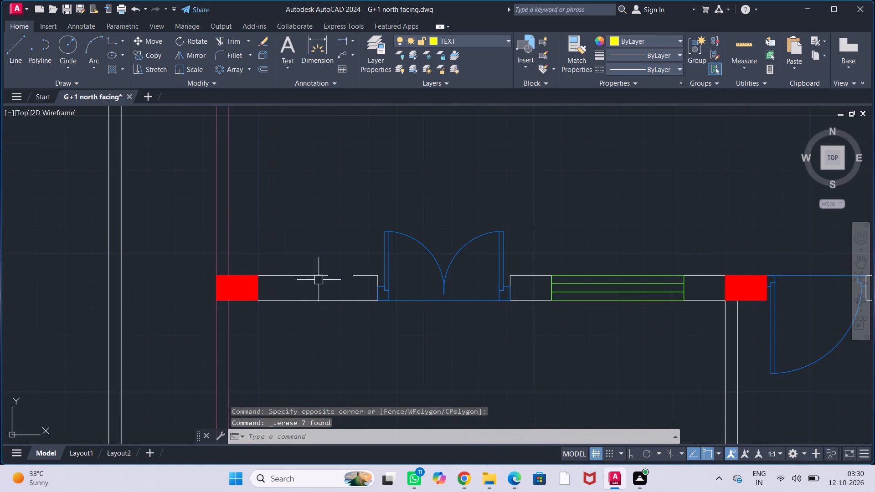
pyautogui.click(354, 277)
pyautogui.press('Delete')
pyautogui.scroll(2, 345, 272)
pyautogui.click(291, 282)
pyautogui.click(302, 282)
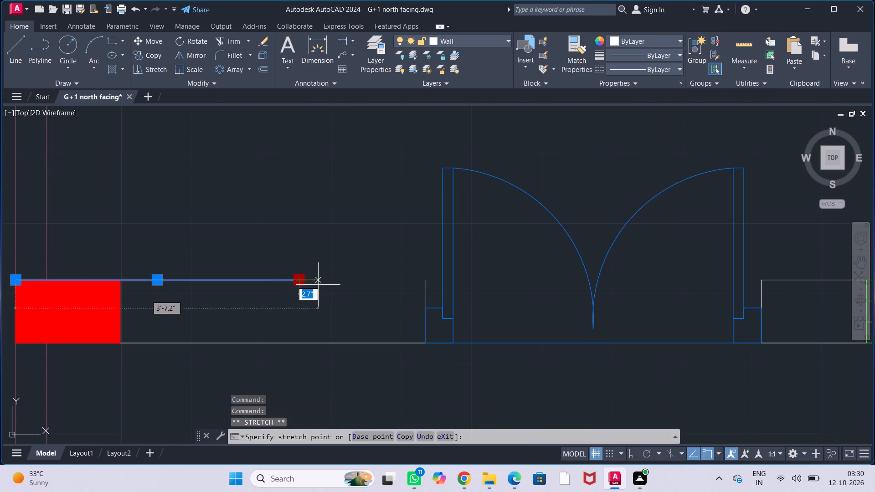
pyautogui.click(421, 282)
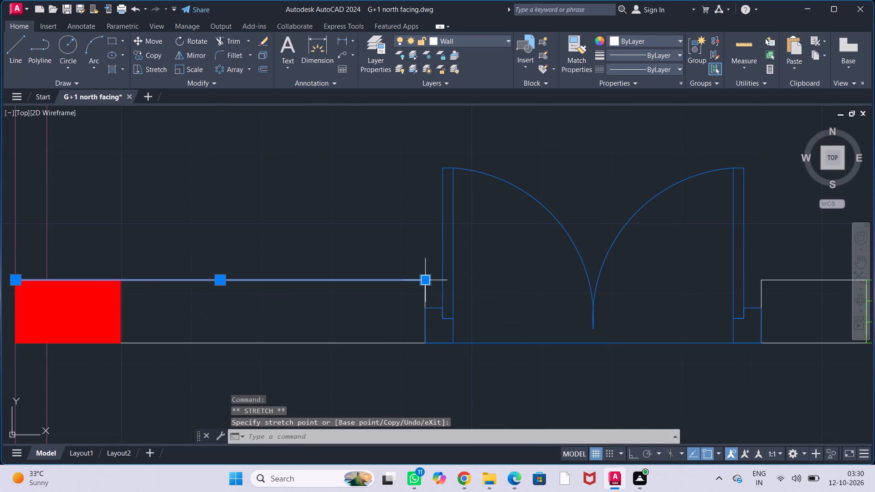
pyautogui.press('Escape')
pyautogui.press('Escape')
pyautogui.press('Escape')
pyautogui.press('Escape')
pyautogui.press('Escape')
# Delete the inner railing line along the west side of the enlarged hall.
pyautogui.scroll(-2, 361, 244)
pyautogui.moveTo(365, 212); pyautogui.dragTo(383, 320, button='middle')
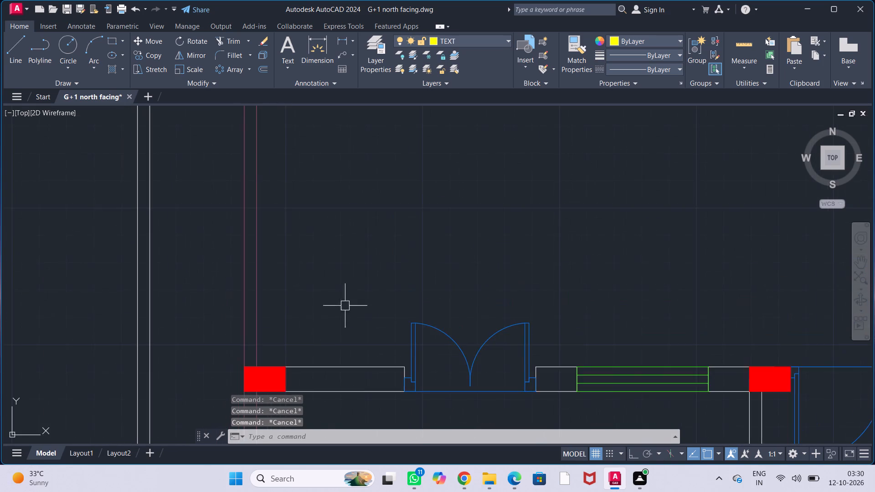
pyautogui.scroll(-2, 330, 291)
pyautogui.moveTo(340, 281); pyautogui.dragTo(337, 270, button='middle')
pyautogui.click(313, 284)
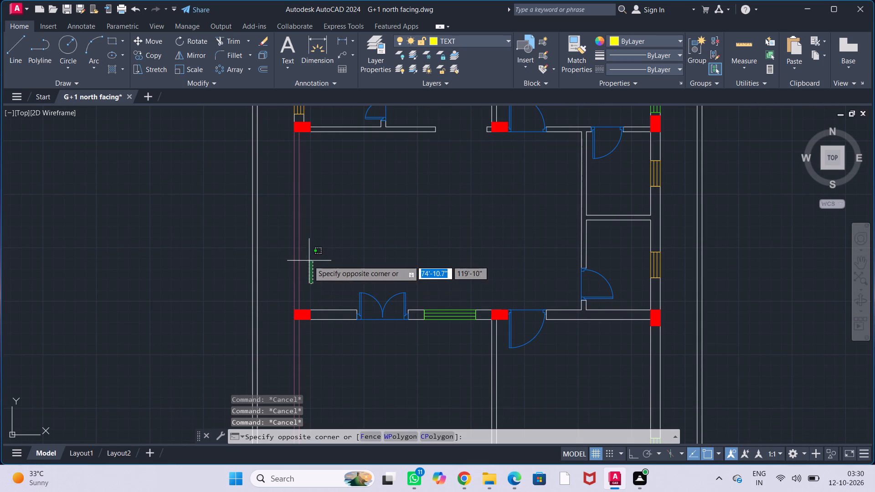
pyautogui.click(298, 261)
pyautogui.press('Delete')
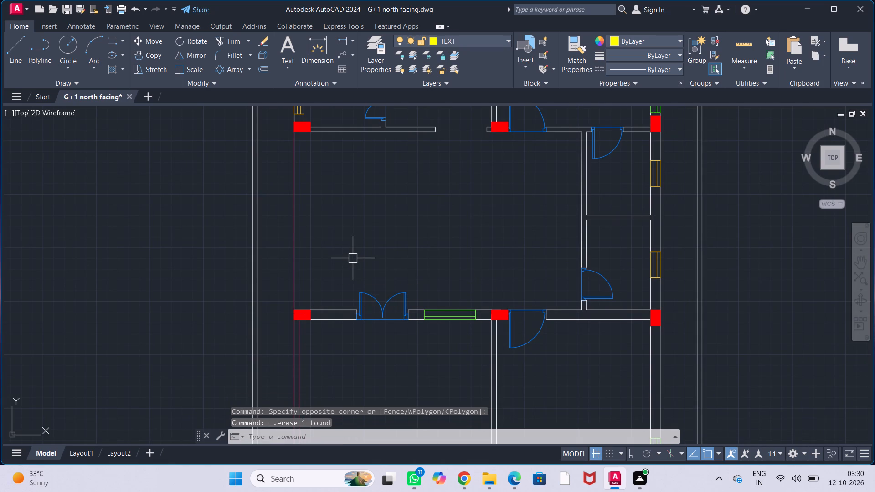
# Offset the remaining outer railing line 9" inward, toward the hall.
pyautogui.write('OFF')
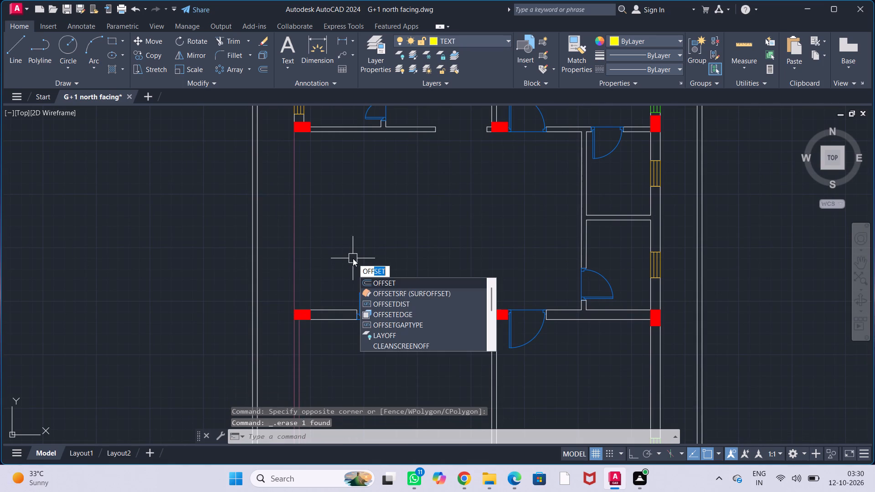
pyautogui.press('Return')
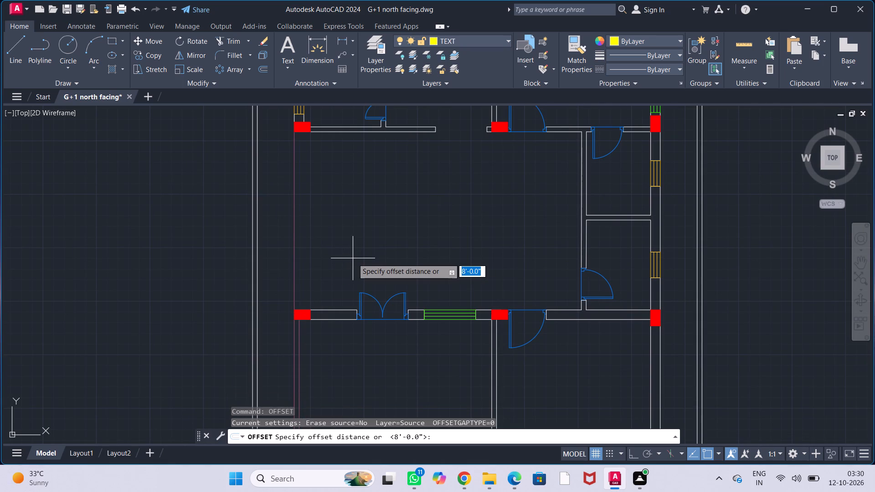
pyautogui.write('9"')
pyautogui.press('Return')
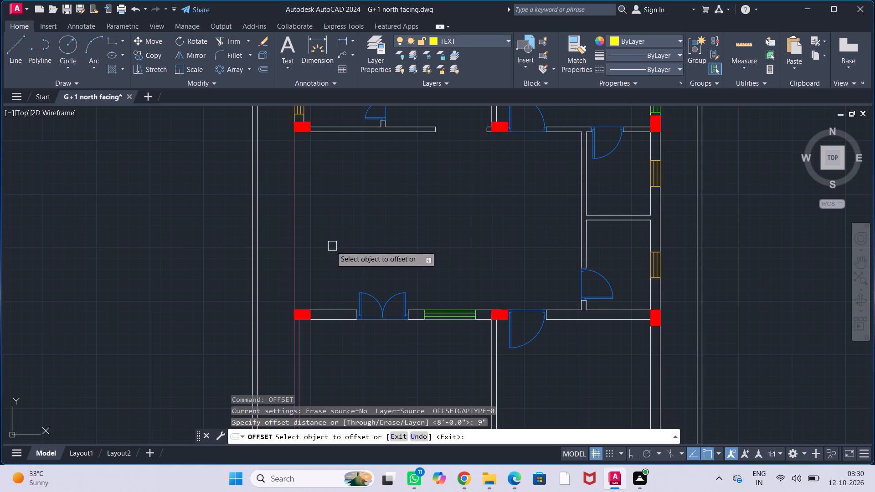
pyautogui.moveTo(295, 256); pyautogui.dragTo(304, 256)
pyautogui.click(352, 256)
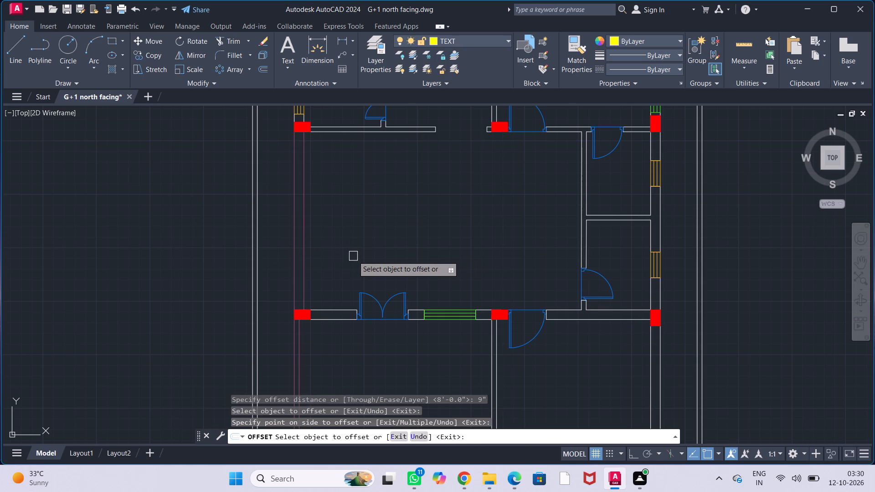
pyautogui.press('Escape')
pyautogui.press('Escape')
pyautogui.press('Escape')
pyautogui.press('Escape')
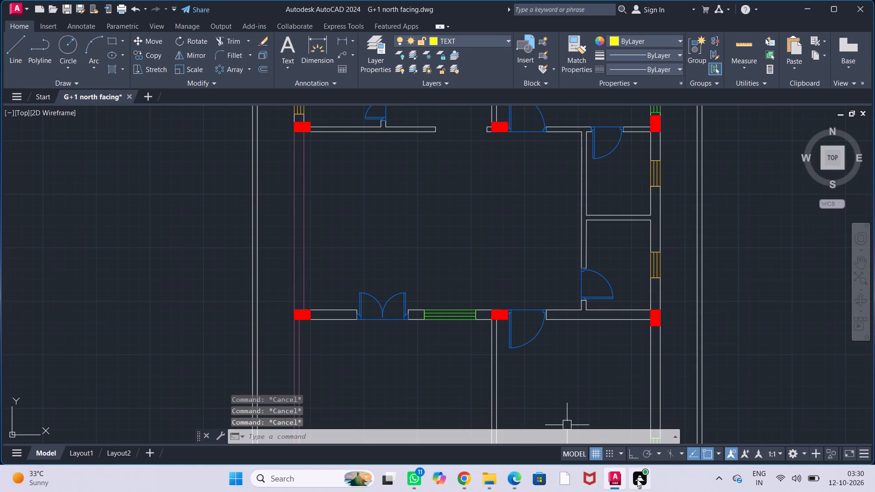
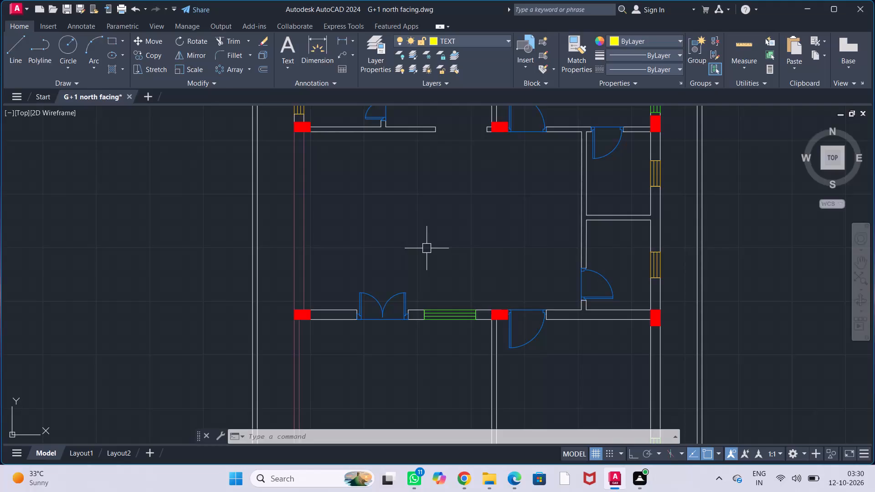
# Match the properties of the hall's south wall line onto both lines along its west side.
pyautogui.click(337, 311)
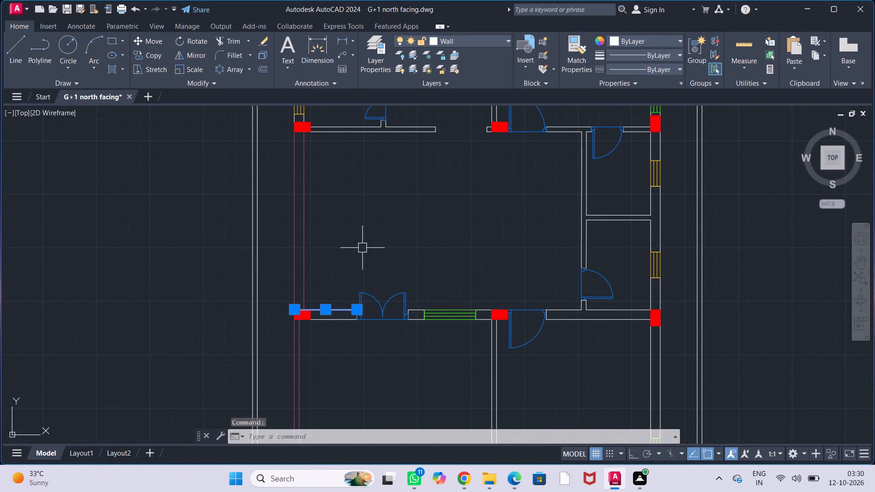
pyautogui.write('MATCHP')
pyautogui.press('Return')
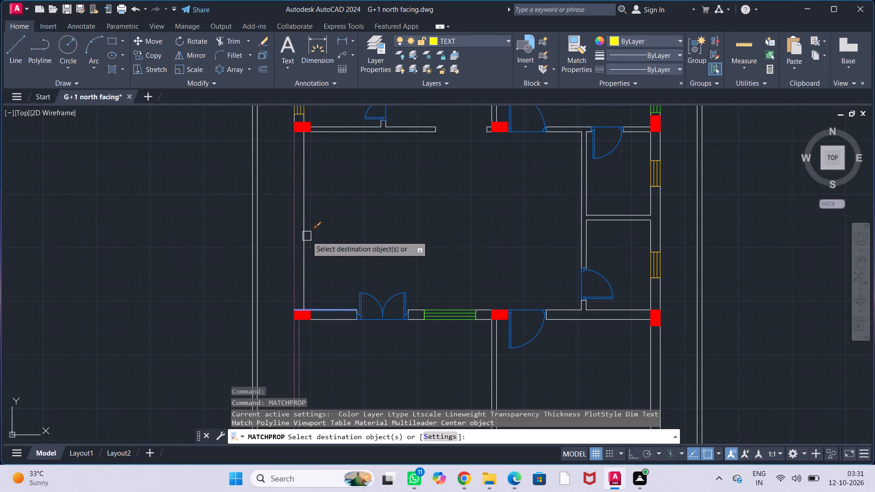
pyautogui.click(307, 236)
pyautogui.click(294, 246)
pyautogui.press('Escape')
pyautogui.press('Escape')
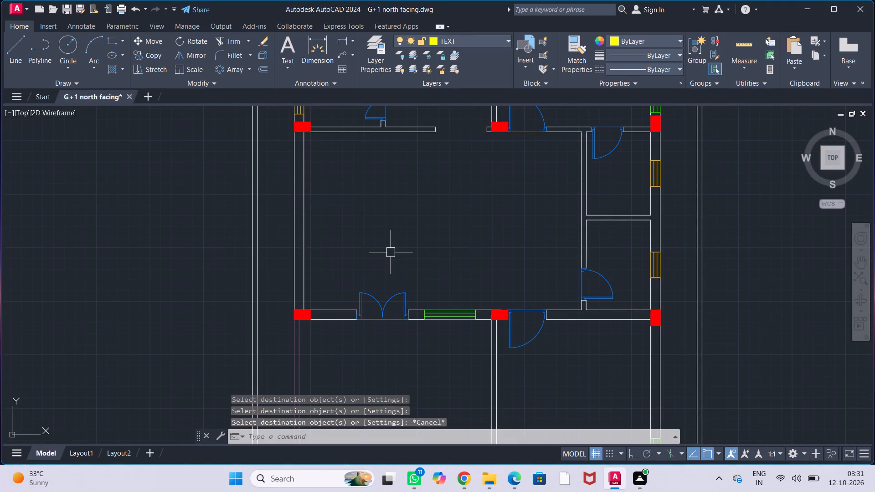
pyautogui.press('Escape')
pyautogui.press('Escape')
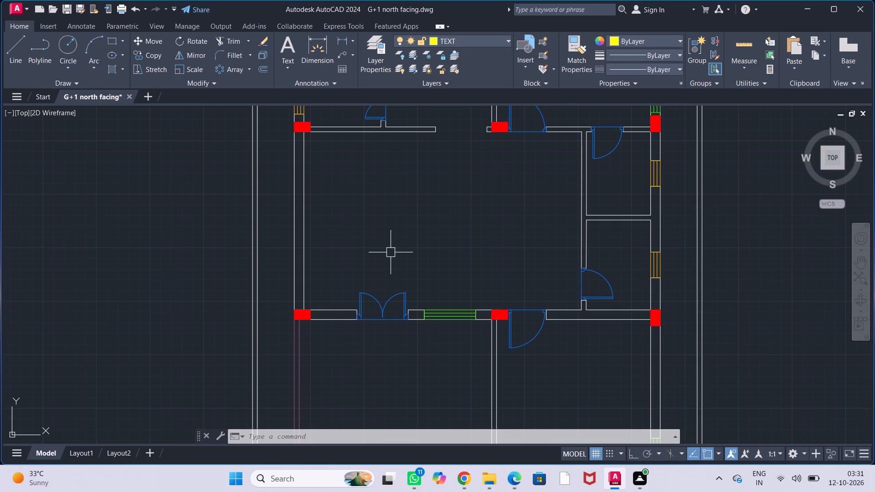
# On the window layer, draw a 9" by 5' upright rectangle in the empty area west of the gated plan.
pyautogui.scroll(-1, 418, 221)
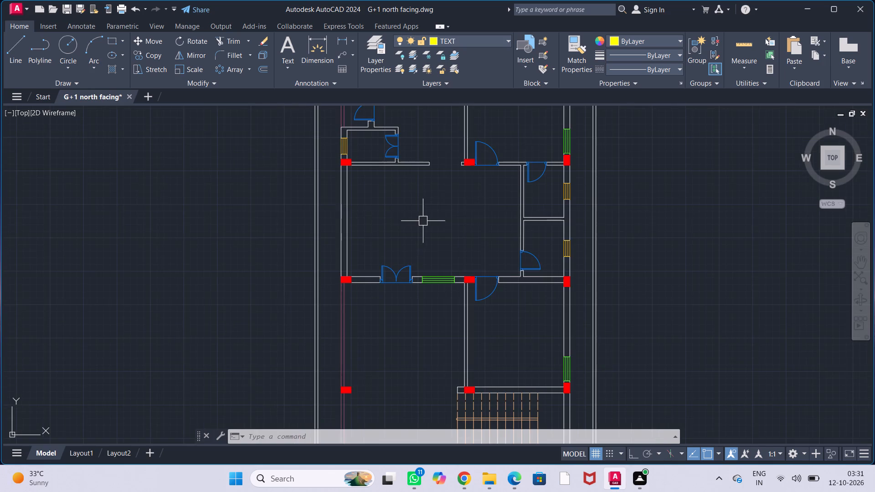
pyautogui.moveTo(424, 221); pyautogui.dragTo(393, 217, button='middle')
pyautogui.moveTo(331, 219); pyautogui.dragTo(355, 217, button='middle')
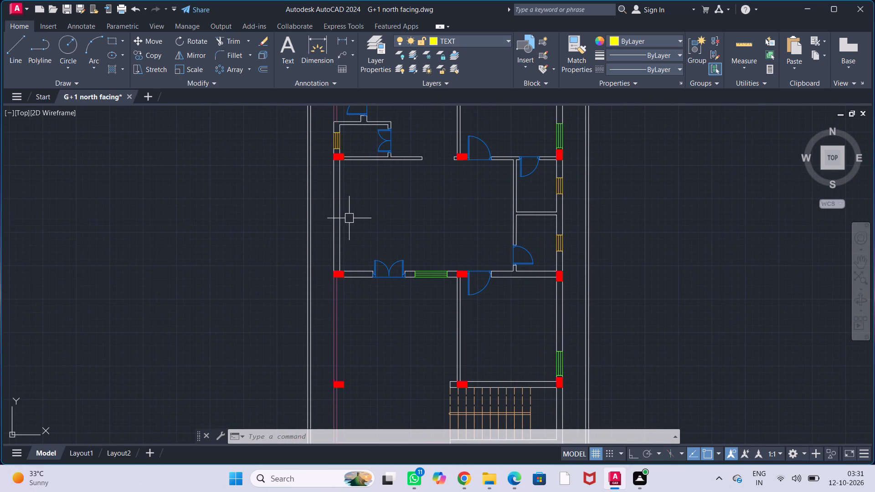
pyautogui.scroll(1, 367, 212)
pyautogui.middleClick(368, 211)
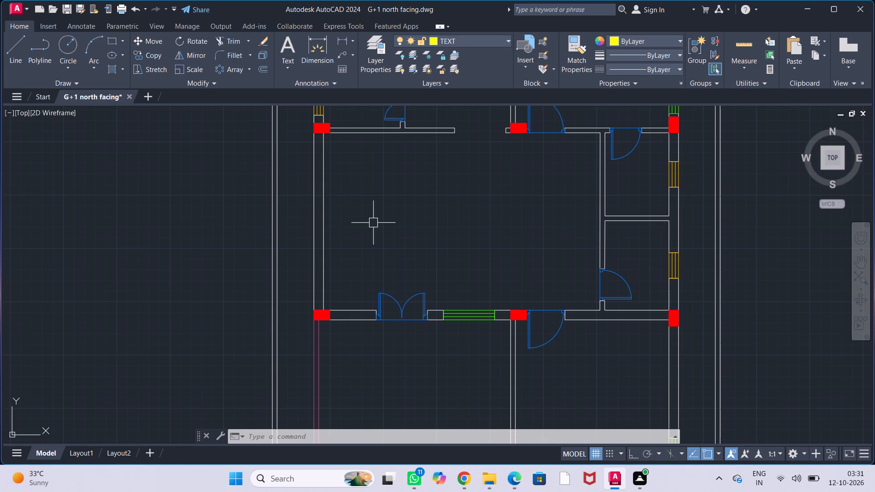
pyautogui.moveTo(366, 239); pyautogui.dragTo(372, 222, button='middle')
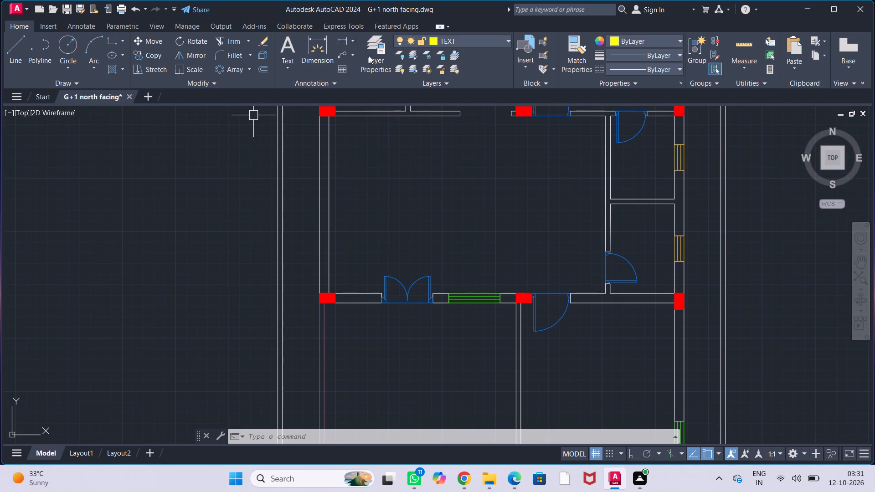
pyautogui.click(467, 43)
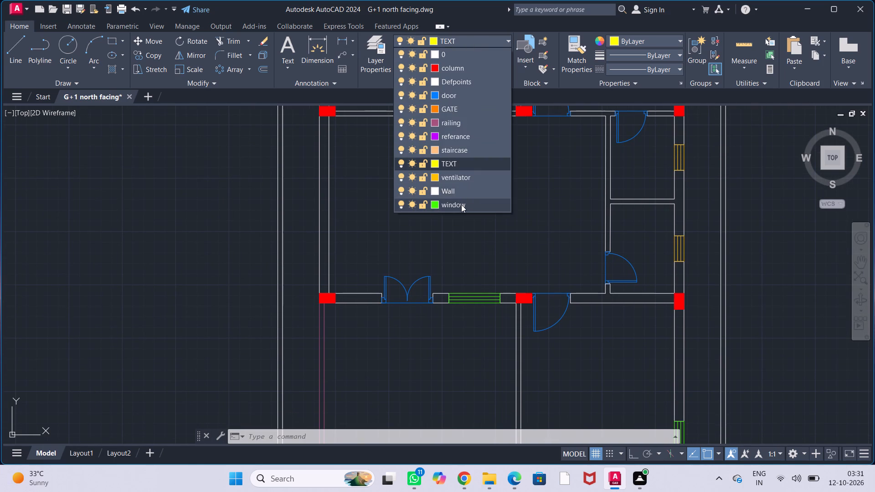
pyautogui.click(461, 205)
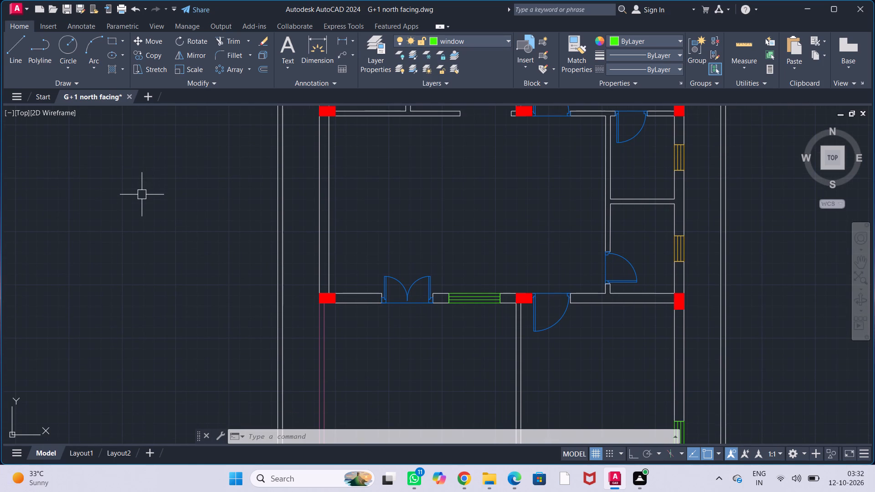
pyautogui.write('RE')
pyautogui.press('c')
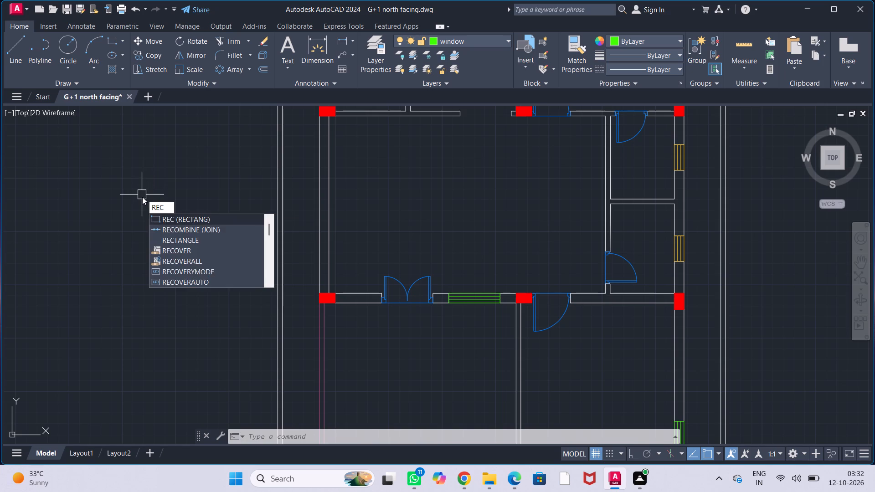
pyautogui.press('Return')
pyautogui.click(130, 187)
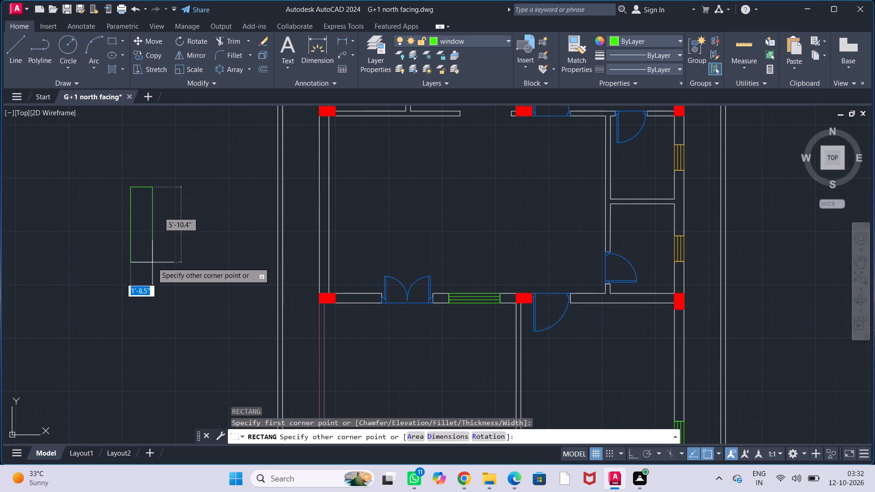
pyautogui.write('9"')
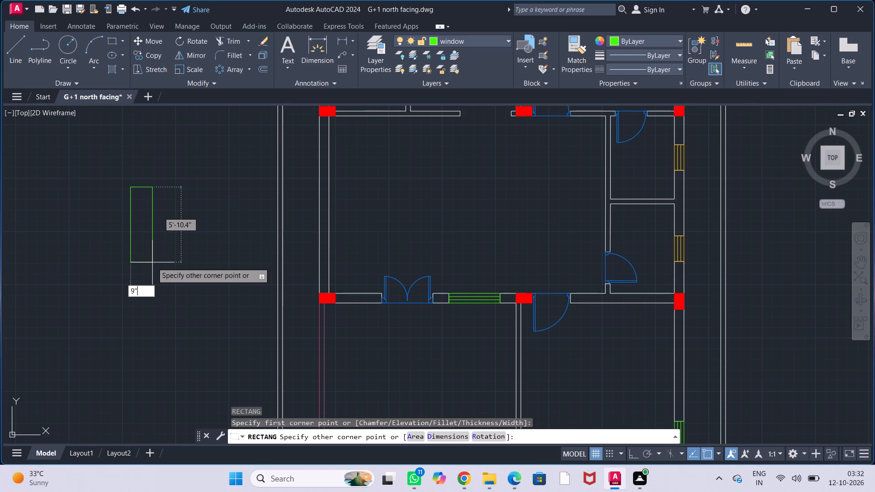
pyautogui.press(',')
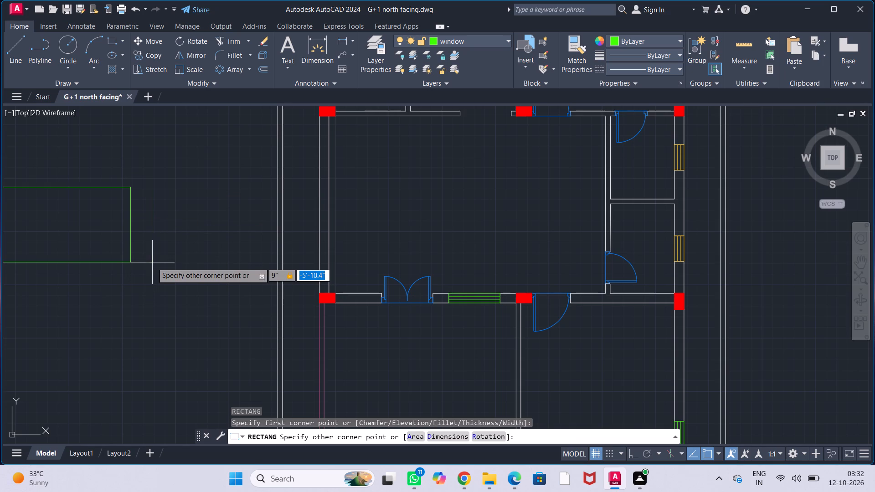
pyautogui.write("5'")
pyautogui.press('Return')
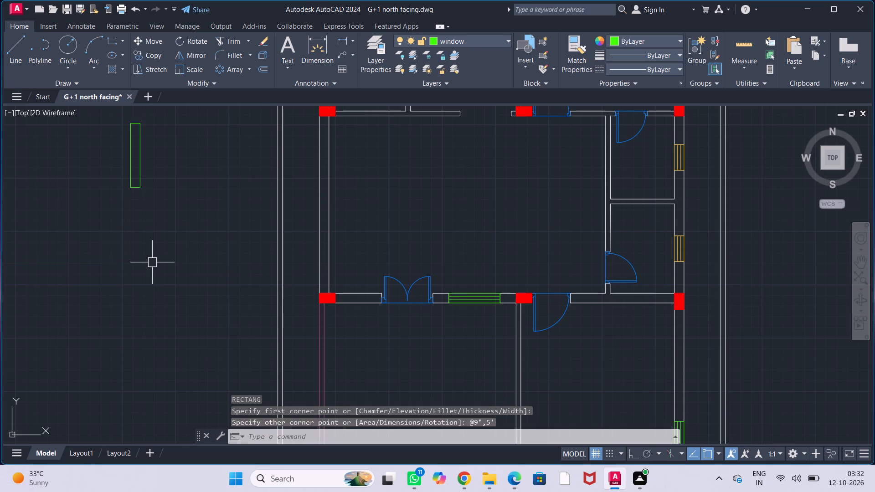
# Draw a vertical centre line inside the rectangle, from its top edge midpoint to its bottom edge midpoint, with ortho on.
pyautogui.moveTo(197, 201); pyautogui.dragTo(203, 278, button='middle')
pyautogui.scroll(1, 173, 249)
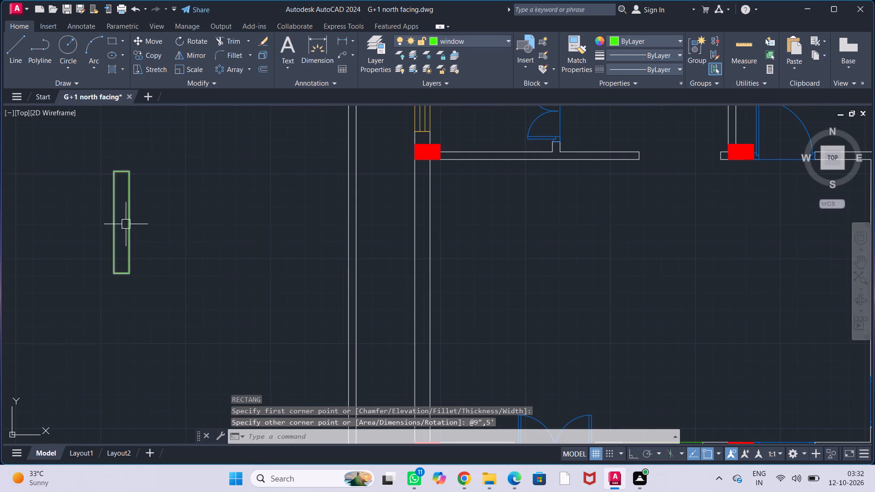
pyautogui.press('l')
pyautogui.press('Return')
pyautogui.scroll(2, 108, 175)
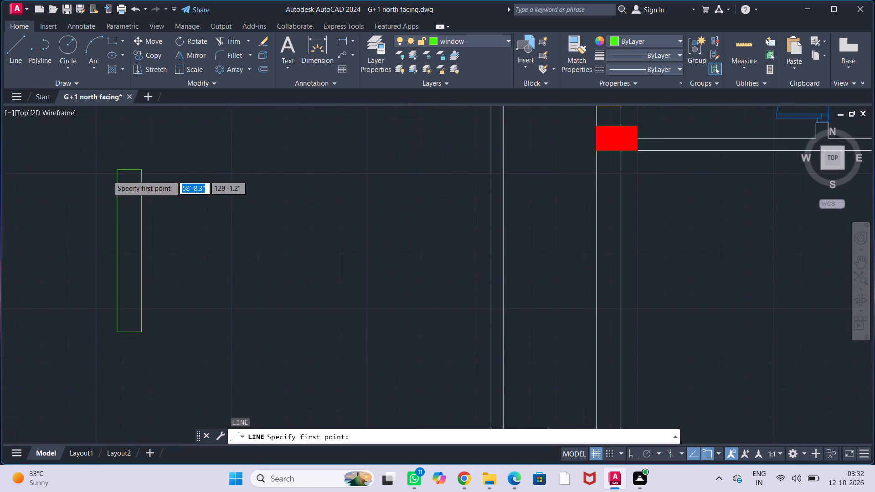
pyautogui.moveTo(137, 166); pyautogui.dragTo(137, 175)
pyautogui.moveTo(140, 327); pyautogui.dragTo(153, 291, button='middle')
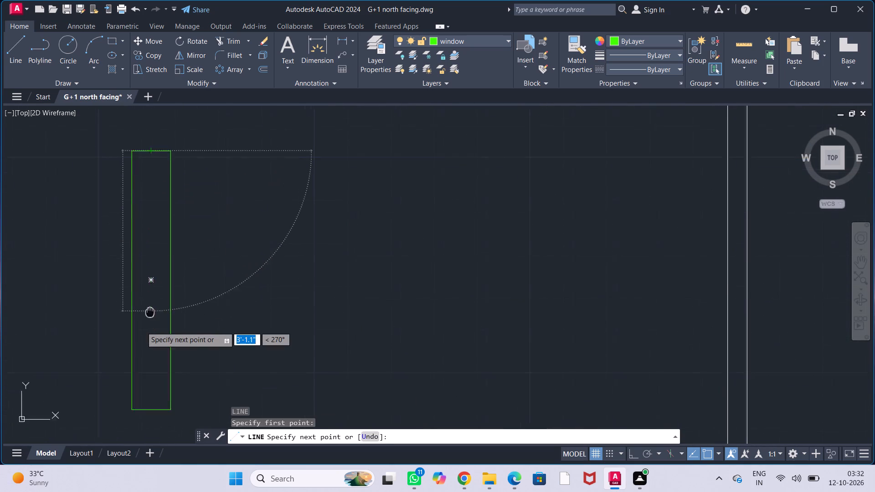
pyautogui.moveTo(153, 291); pyautogui.dragTo(154, 250, button='middle')
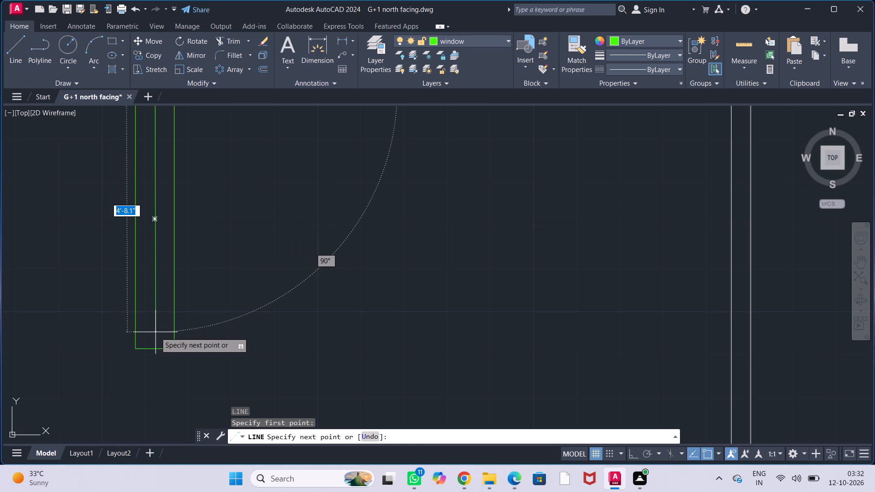
pyautogui.press('F8')
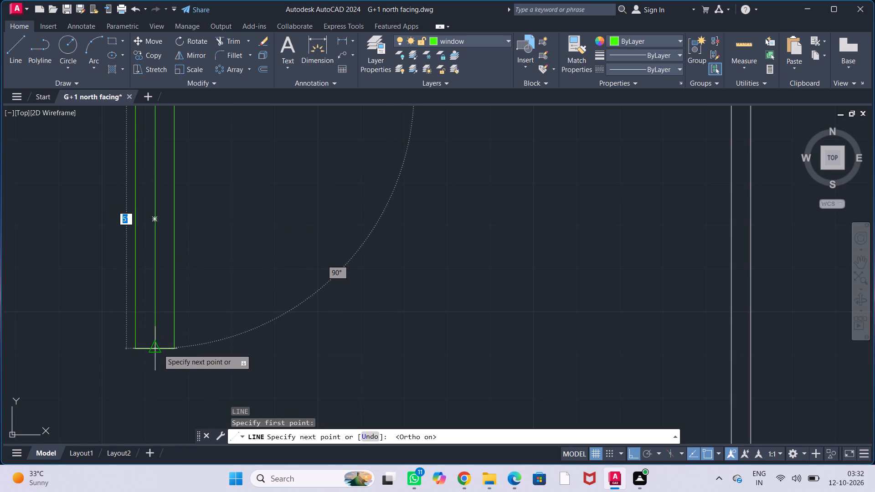
pyautogui.click(153, 348)
pyautogui.press('Escape')
pyautogui.press('Escape')
pyautogui.press('Escape')
pyautogui.press('Escape')
# Offset the rectangle's centre line 1.5" to each side.
pyautogui.moveTo(242, 290); pyautogui.dragTo(244, 294, button='middle')
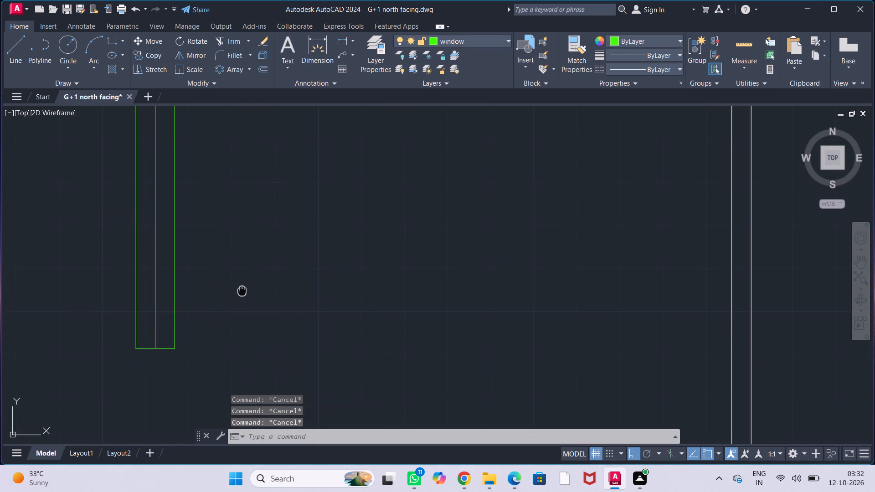
pyautogui.moveTo(244, 294); pyautogui.dragTo(242, 327, button='middle')
pyautogui.write('OFF')
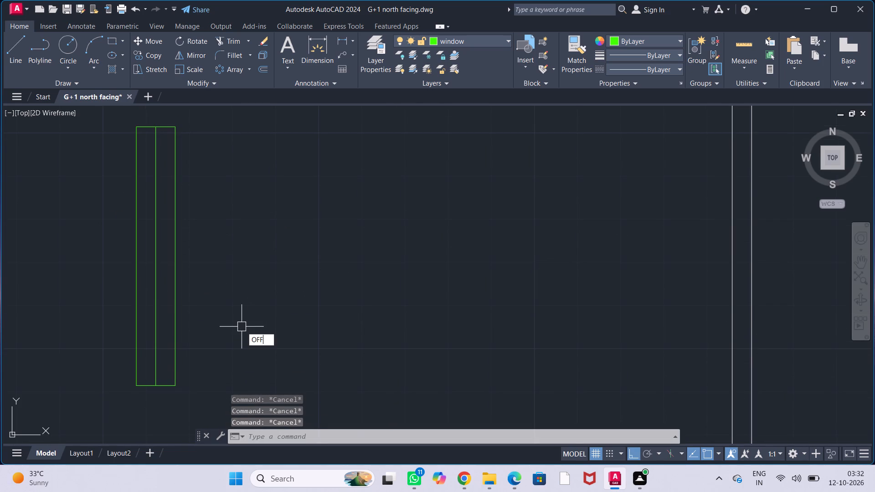
pyautogui.press('Return')
pyautogui.write('1.5')
pyautogui.hotkey('shift', '"')
pyautogui.press('Return')
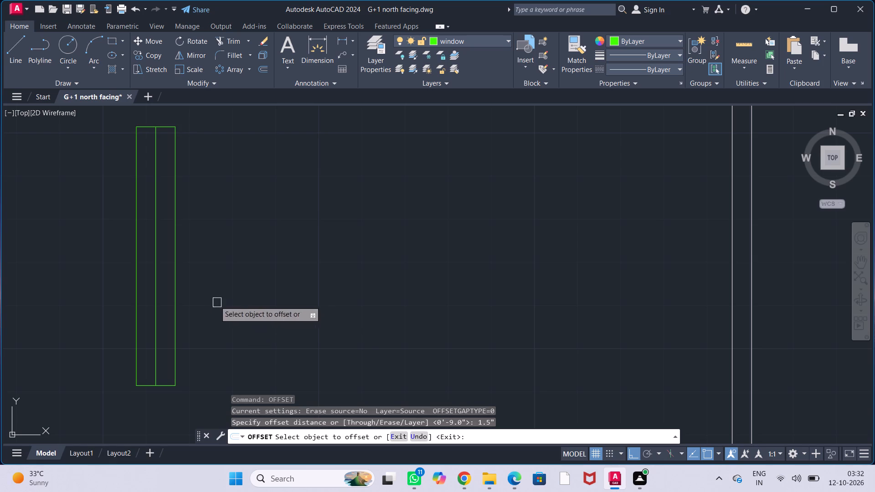
pyautogui.moveTo(155, 332); pyautogui.dragTo(161, 335)
pyautogui.click(172, 344)
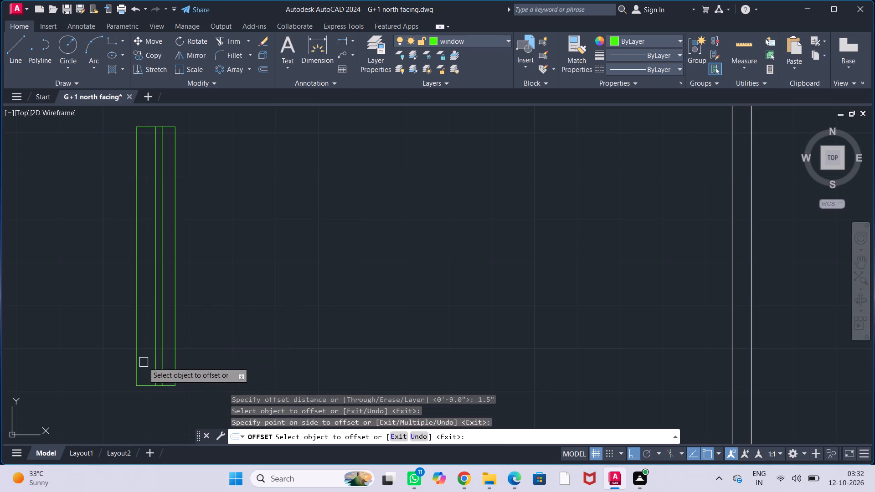
pyautogui.click(153, 357)
pyautogui.click(142, 362)
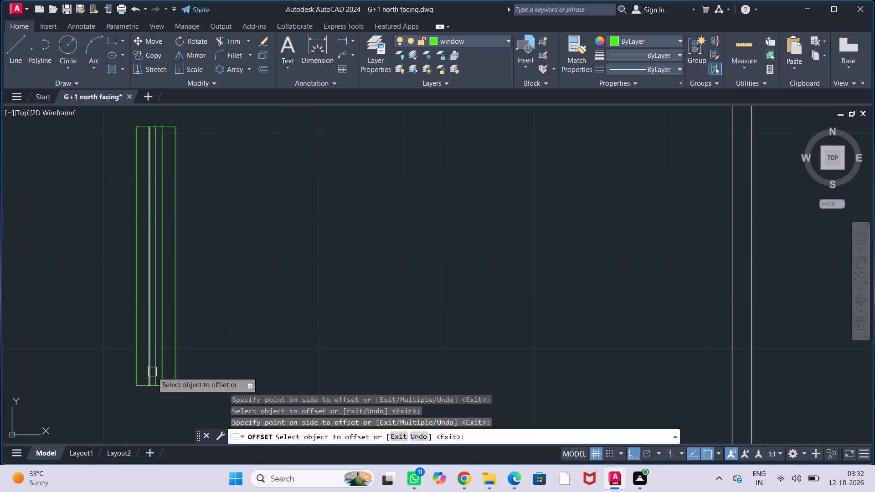
pyautogui.press('Escape')
pyautogui.press('Escape')
pyautogui.press('Escape')
pyautogui.press('Escape')
# Delete the original centre line between the two offset lines.
pyautogui.click(154, 370)
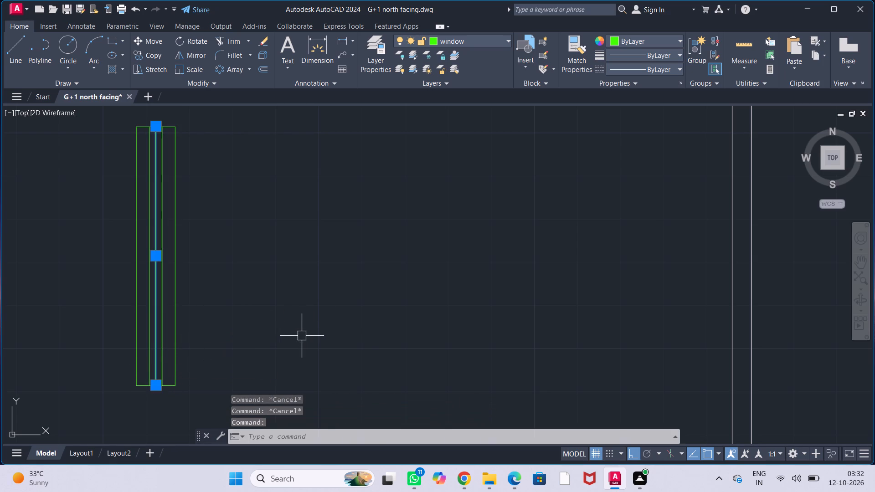
pyautogui.press('Delete')
# Define the window rectangle and its two inner lines as a block named W1.
pyautogui.scroll(-1, 287, 313)
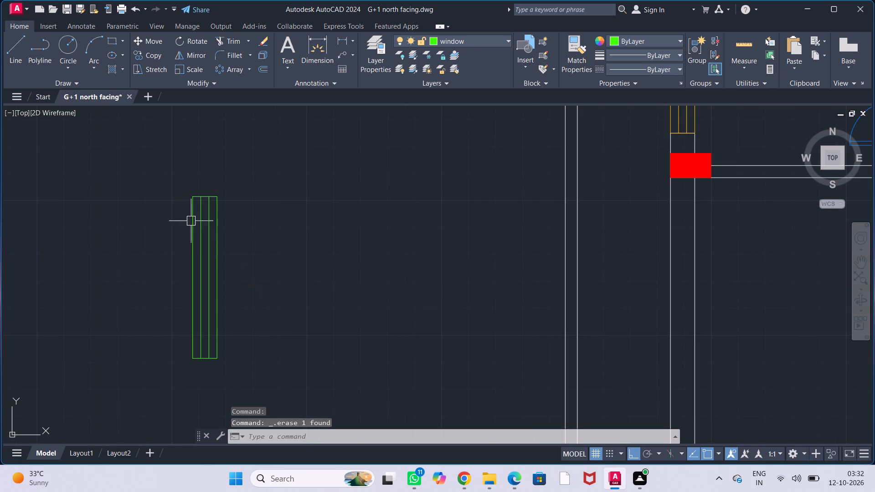
pyautogui.moveTo(143, 179); pyautogui.dragTo(156, 181)
pyautogui.click(244, 374)
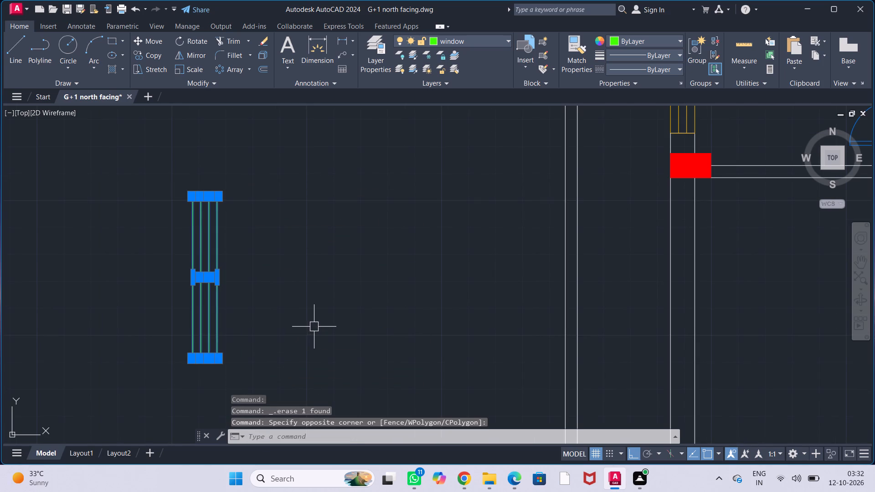
pyautogui.moveTo(328, 332); pyautogui.dragTo(313, 288, button='middle')
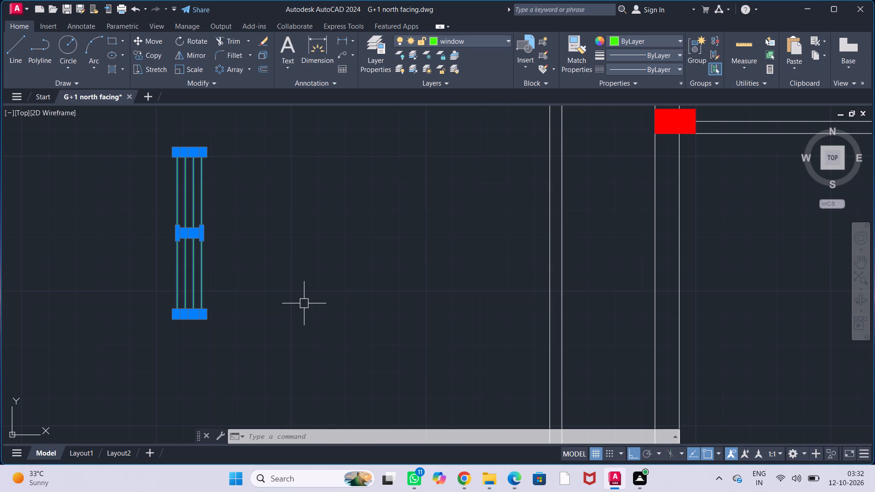
pyautogui.press('b')
pyautogui.press('Return')
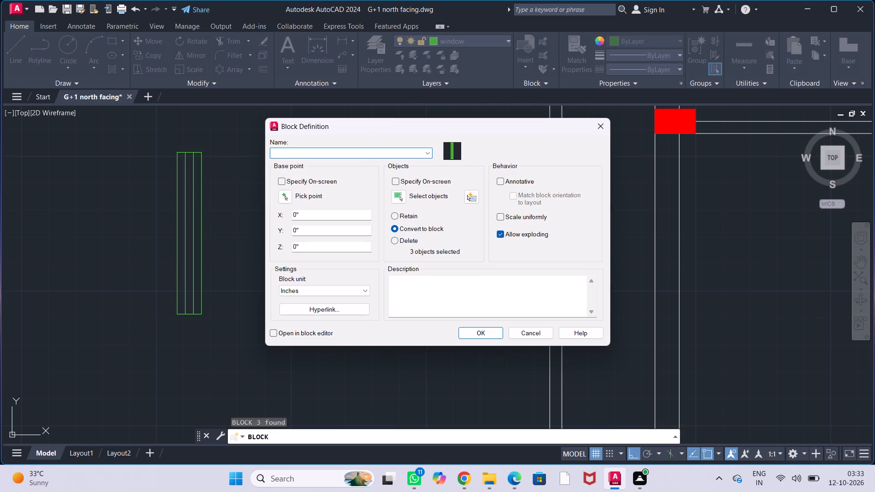
pyautogui.write('W1')
pyautogui.click(476, 336)
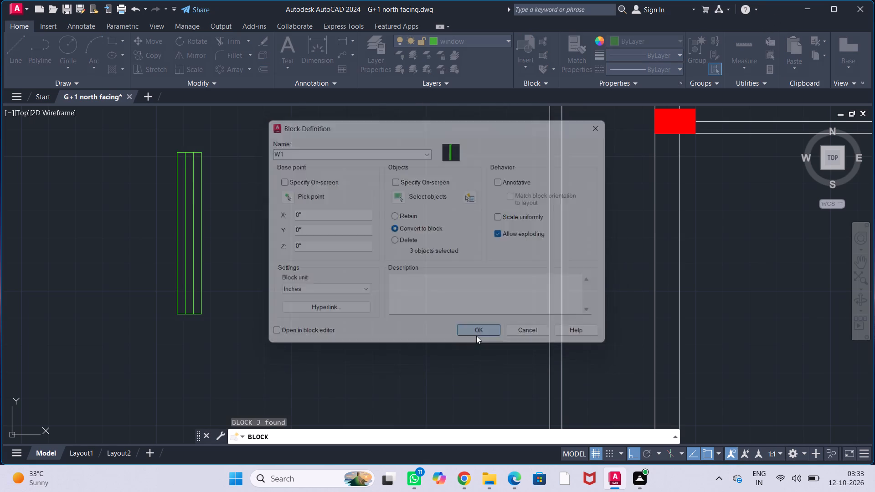
# Draw a short horizontal line across the hall's west wall at the midpoint of its length.
pyautogui.scroll(-1, 417, 313)
pyautogui.moveTo(440, 316); pyautogui.dragTo(382, 274, button='middle')
pyautogui.scroll(-2, 352, 260)
pyautogui.moveTo(366, 277); pyautogui.dragTo(322, 257, button='middle')
pyautogui.scroll(2, 376, 278)
pyautogui.scroll(-1, 412, 282)
pyautogui.moveTo(447, 269); pyautogui.dragTo(401, 282, button='middle')
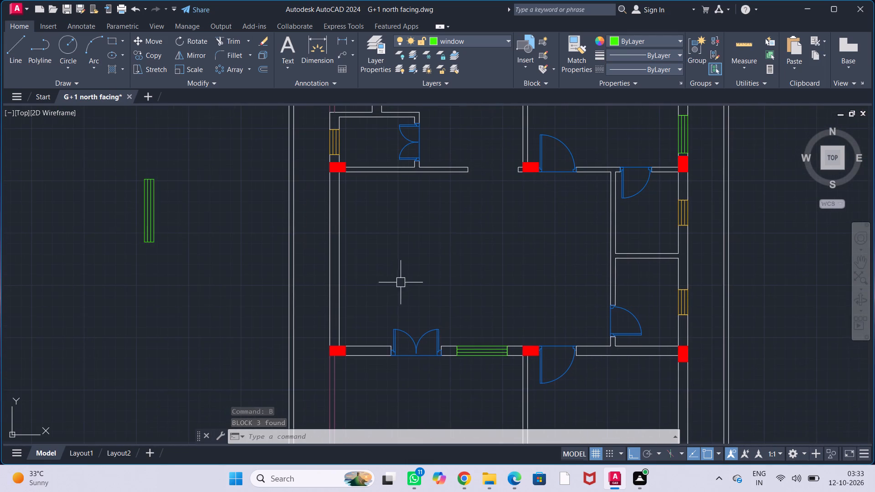
pyautogui.middleClick(378, 276)
pyautogui.scroll(1, 350, 270)
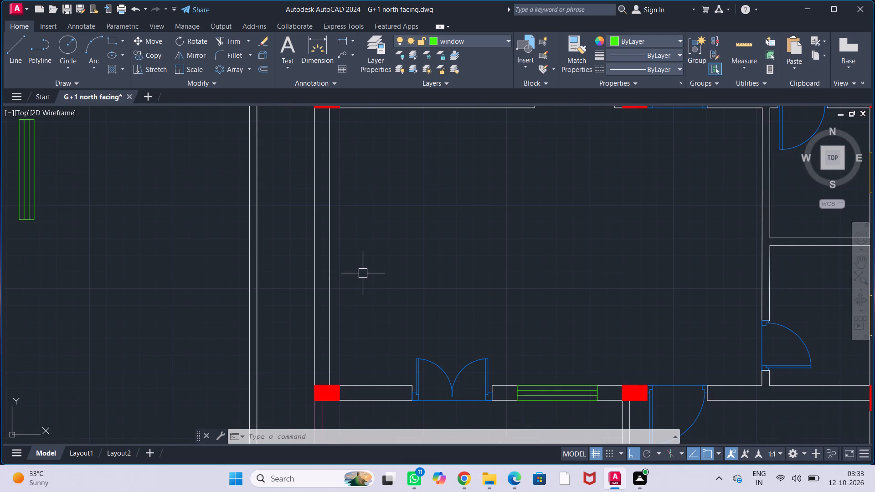
pyautogui.press('l')
pyautogui.press('Return')
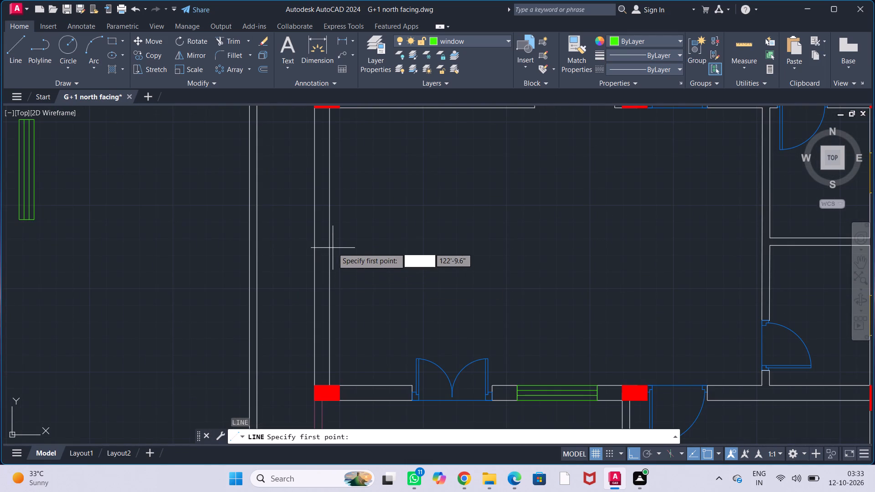
pyautogui.click(333, 247)
pyautogui.click(319, 247)
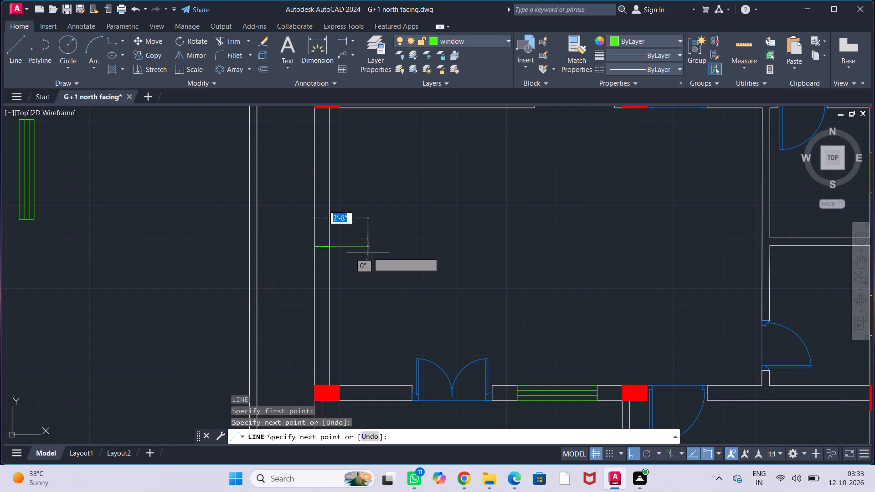
pyautogui.press('Escape')
pyautogui.press('Escape')
pyautogui.press('Escape')
pyautogui.press('Escape')
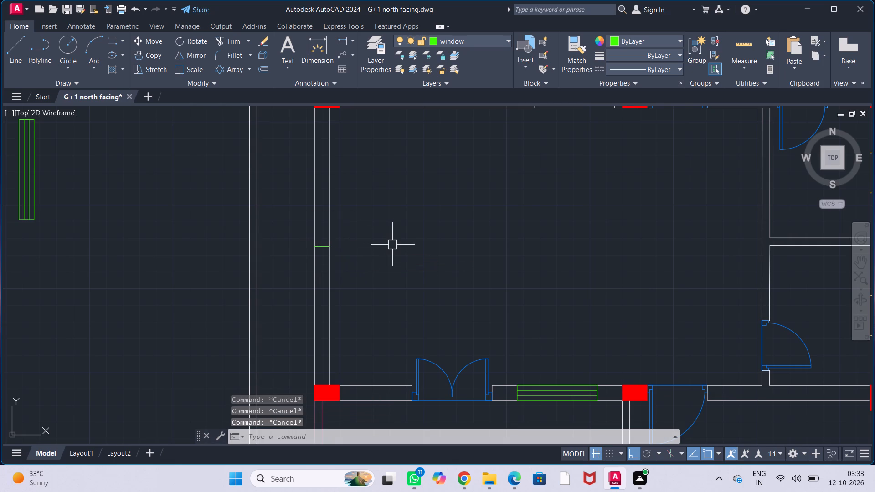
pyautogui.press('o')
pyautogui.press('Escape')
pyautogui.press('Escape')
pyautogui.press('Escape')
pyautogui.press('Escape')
# Make Wall the current layer.
pyautogui.click(475, 41)
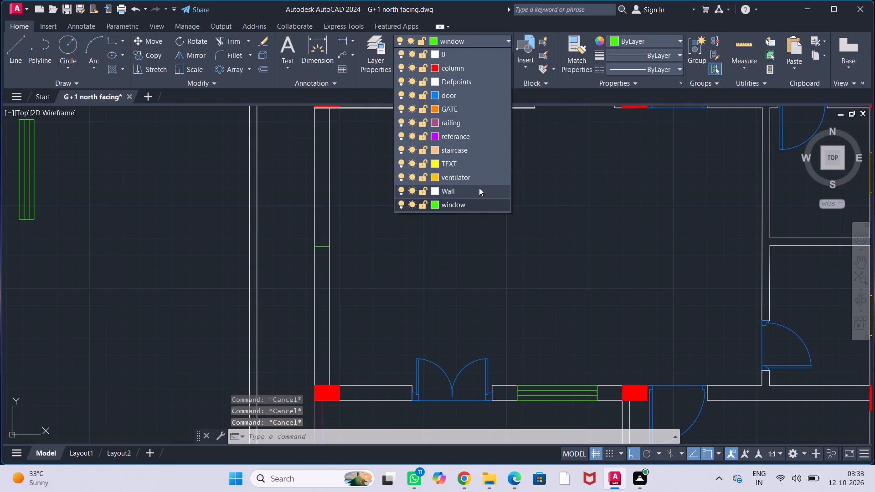
pyautogui.click(479, 188)
# Match the properties of the short line across the west wall to those of the inner wall line.
pyautogui.moveTo(331, 297); pyautogui.dragTo(336, 295)
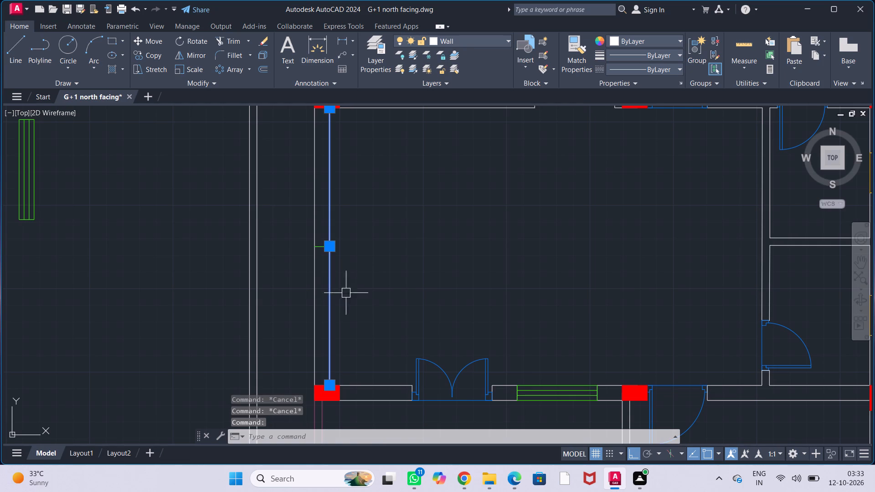
pyautogui.press('m')
pyautogui.press('a')
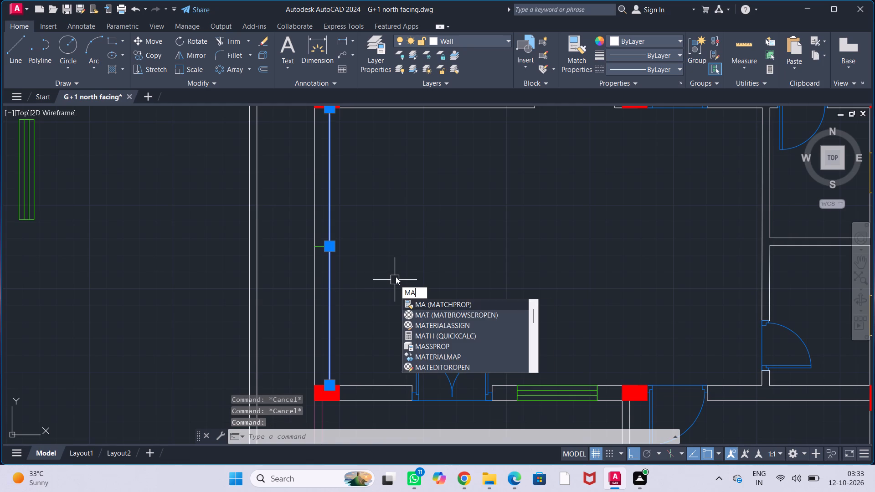
pyautogui.press('t')
pyautogui.write('CHP')
pyautogui.press('Return')
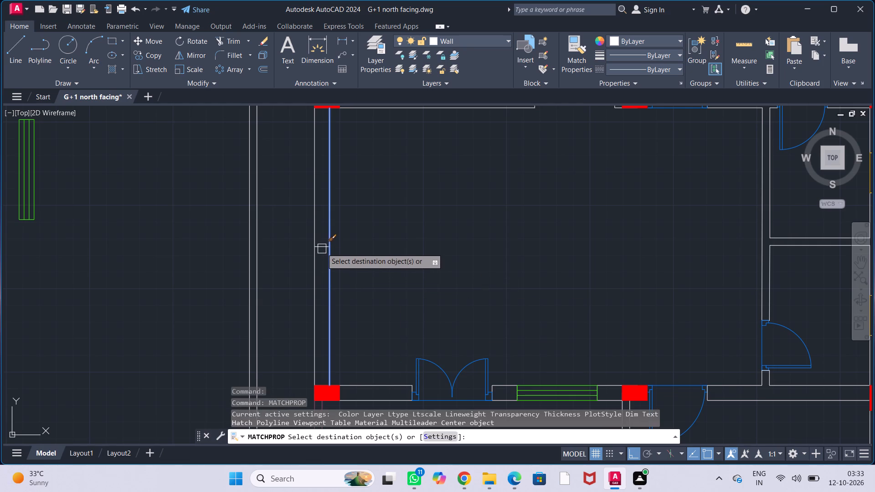
pyautogui.click(322, 246)
pyautogui.press('Escape')
pyautogui.press('Escape')
pyautogui.press('Escape')
pyautogui.press('Escape')
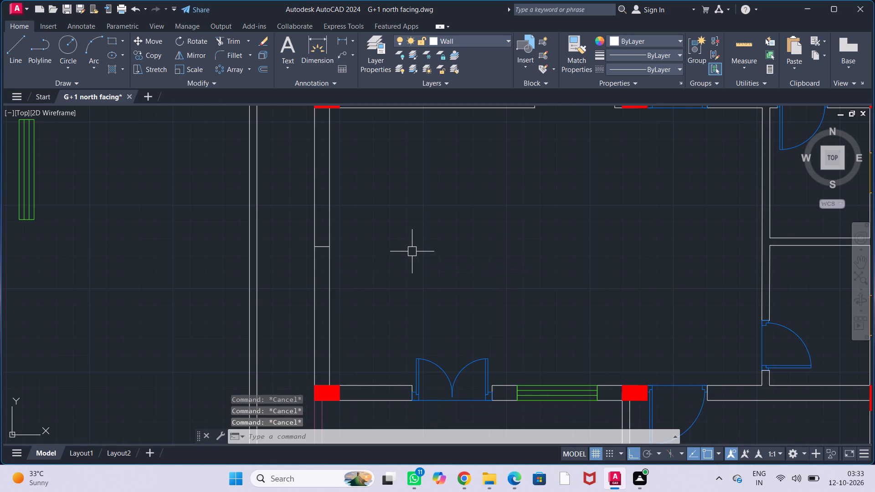
pyautogui.press('Escape')
pyautogui.press('Escape')
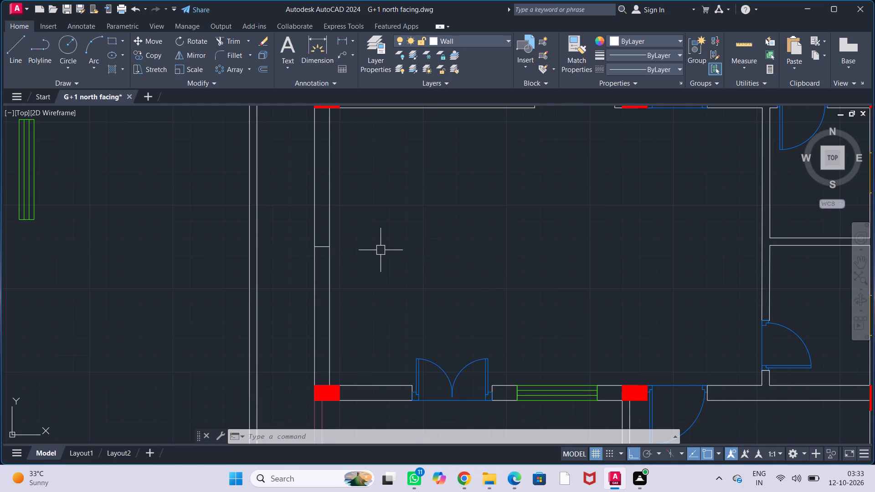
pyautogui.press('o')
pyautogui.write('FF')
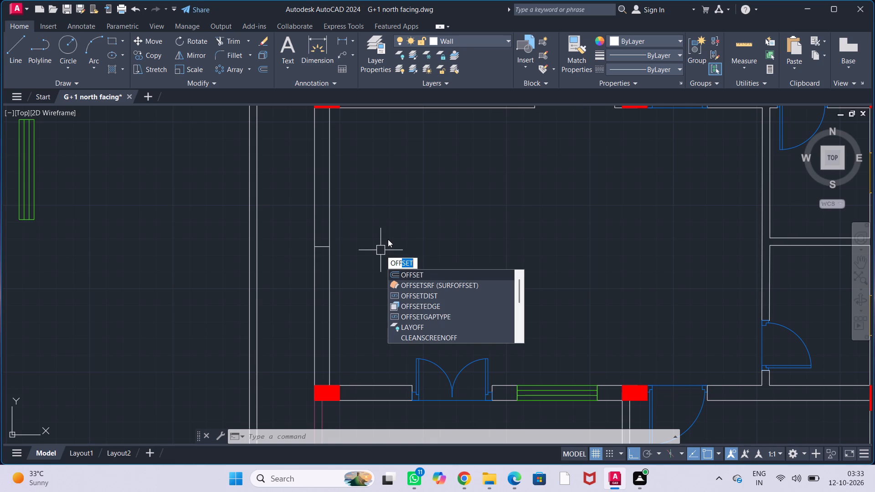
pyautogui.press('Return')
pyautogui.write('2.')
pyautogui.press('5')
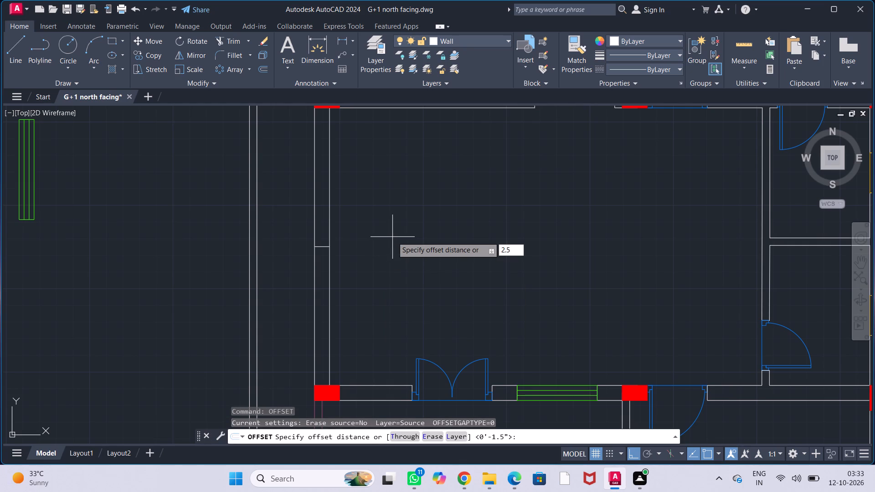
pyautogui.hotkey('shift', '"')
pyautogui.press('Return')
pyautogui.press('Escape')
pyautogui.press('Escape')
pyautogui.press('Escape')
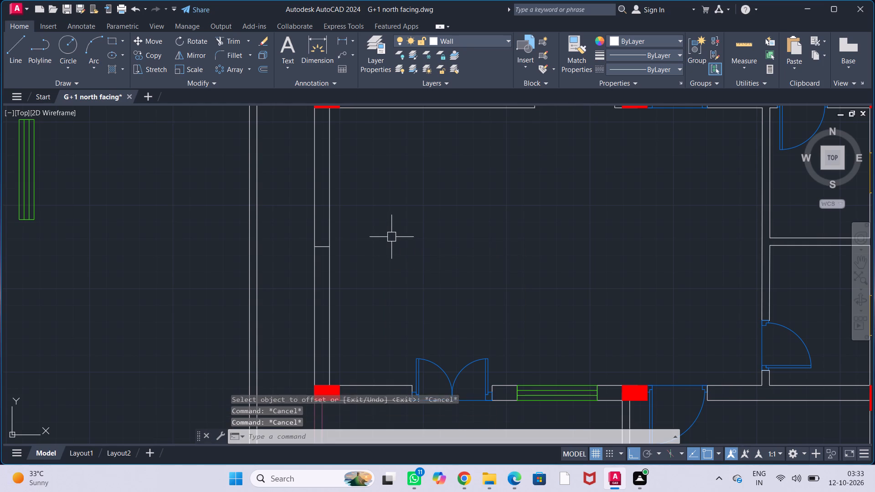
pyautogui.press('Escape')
# Offset the short line across the west wall by 2.5' upward and downward along the wall.
pyautogui.write('OFF')
pyautogui.press('Return')
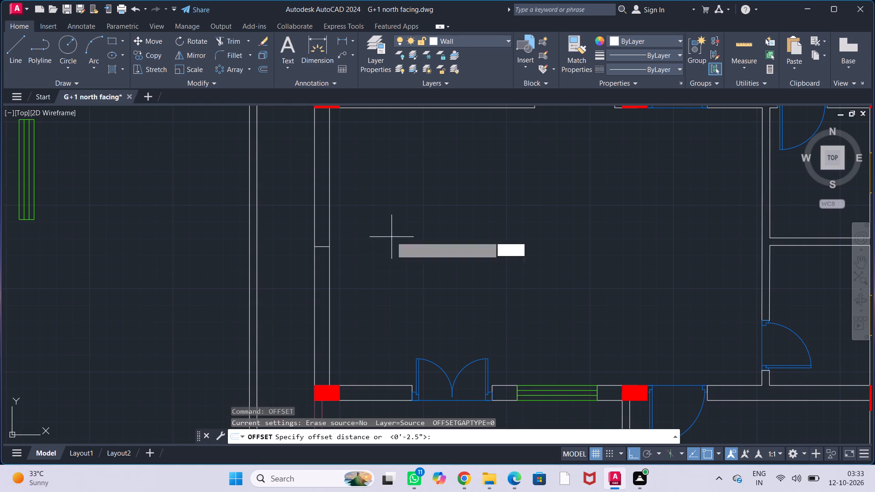
pyautogui.write("2.5'")
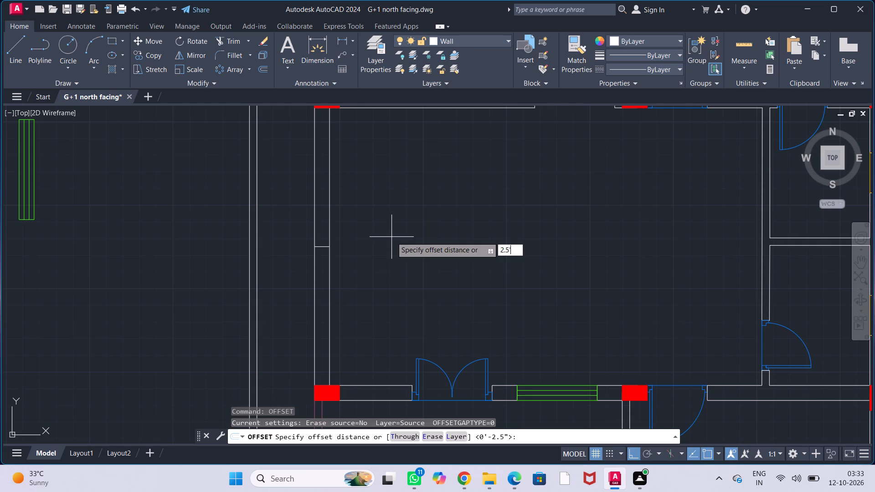
pyautogui.press('Return')
pyautogui.scroll(1, 338, 253)
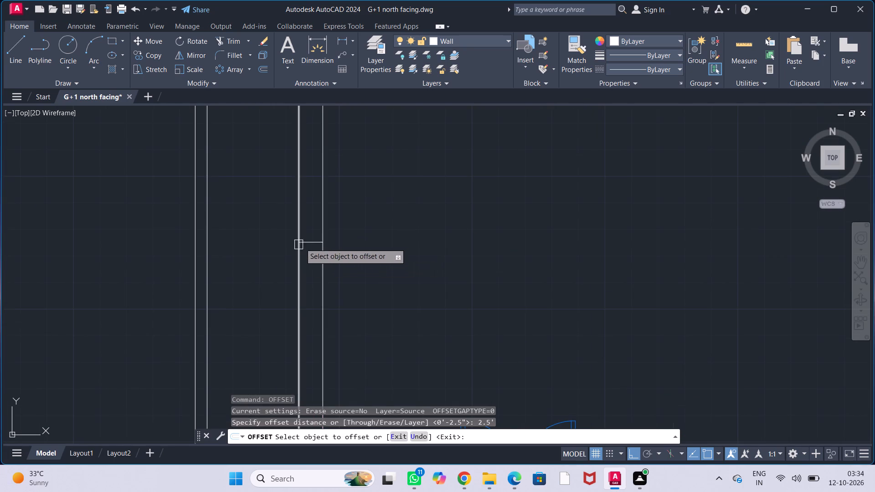
pyautogui.click(311, 242)
pyautogui.click(312, 194)
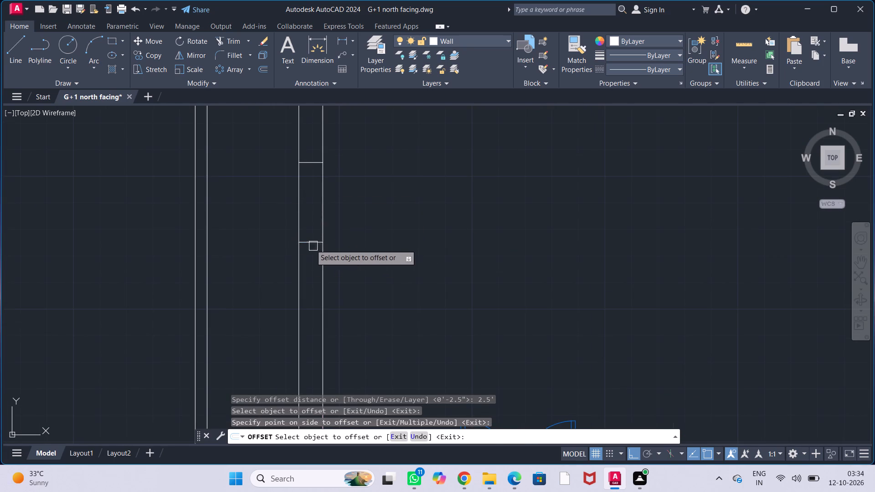
pyautogui.click(309, 244)
pyautogui.click(306, 286)
pyautogui.press('Escape')
pyautogui.press('Escape')
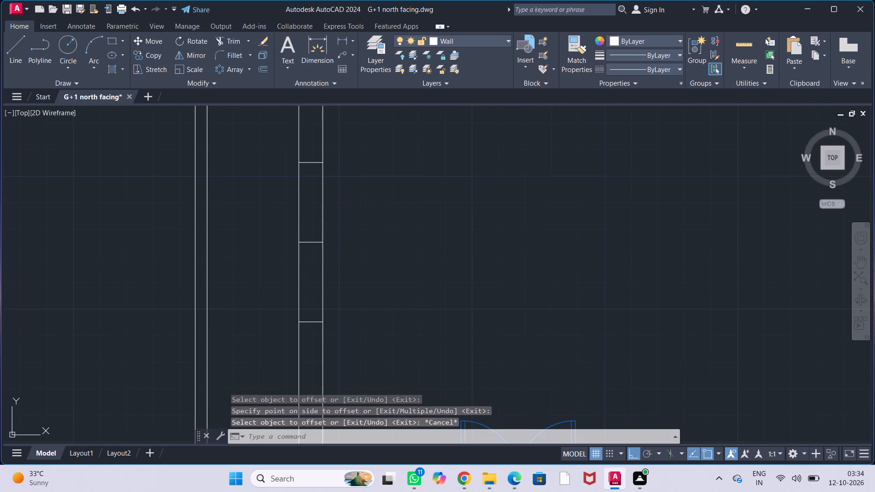
pyautogui.press('Escape')
pyautogui.press('Escape')
pyautogui.press('Escape')
# Trim both west wall lines between the two offset lines and remove the middle line to open the window gap.
pyautogui.write('TR')
pyautogui.press('Return')
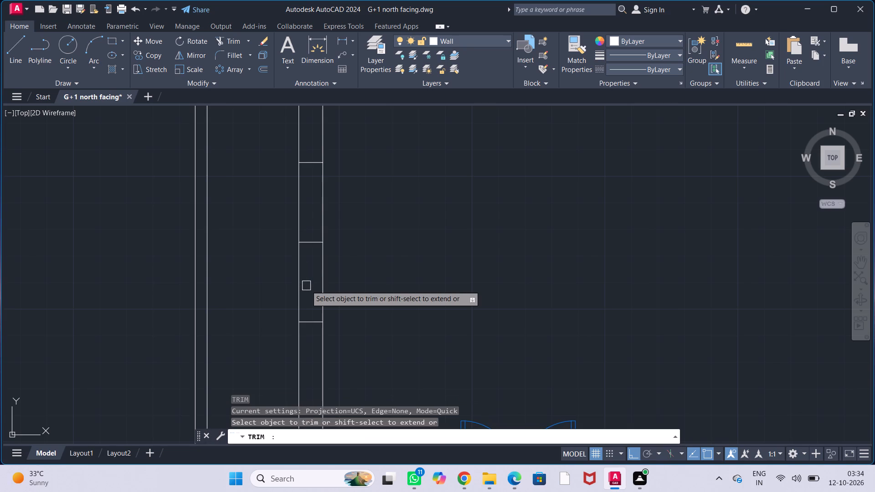
pyautogui.moveTo(273, 285); pyautogui.dragTo(369, 305)
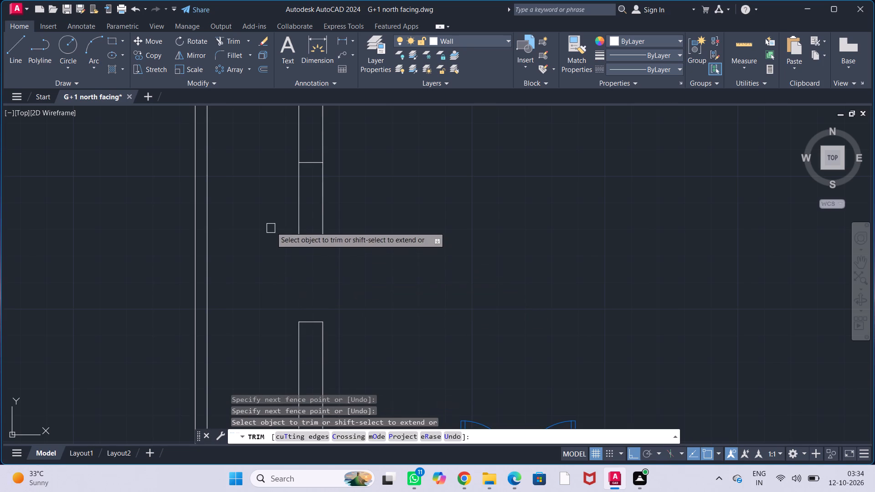
pyautogui.moveTo(283, 212); pyautogui.dragTo(353, 213)
pyautogui.click(306, 239)
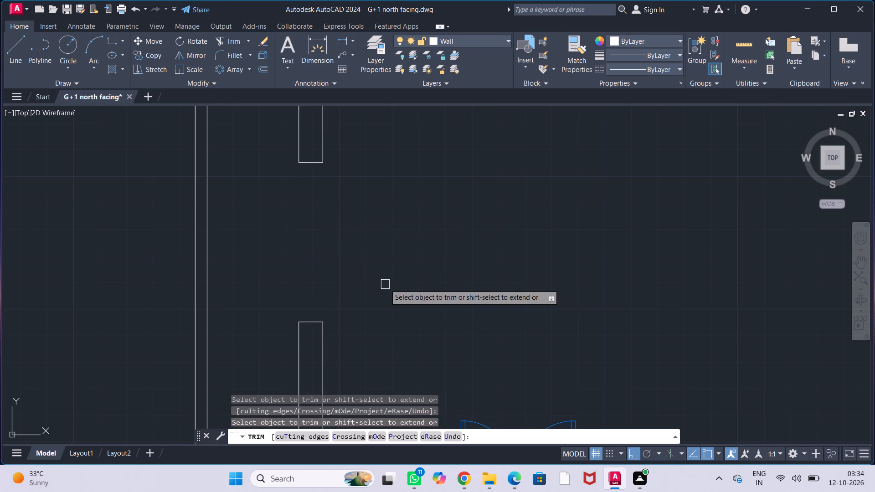
pyautogui.press('Escape')
pyautogui.press('Escape')
pyautogui.press('Escape')
pyautogui.press('Escape')
pyautogui.press('Escape')
# Move the W1 window block by its lower-right corner to the lower inner corner of the west wall opening.
pyautogui.scroll(-1, 383, 286)
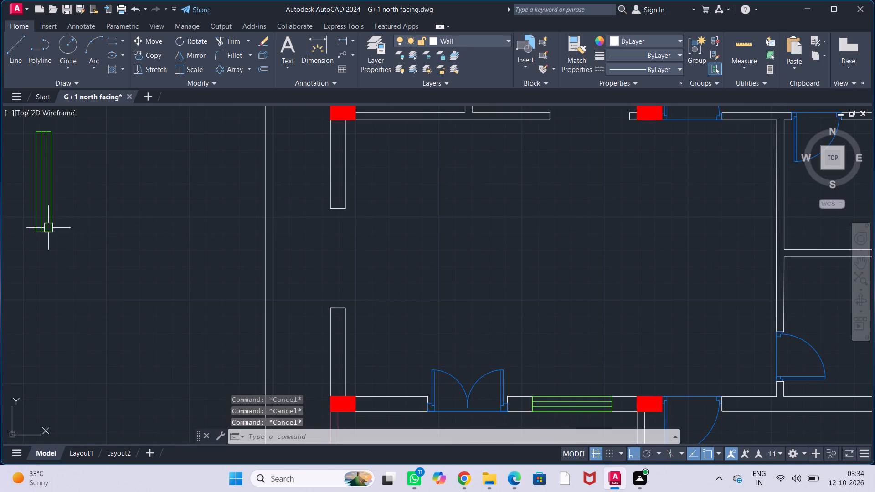
pyautogui.click(49, 228)
pyautogui.press('m')
pyautogui.press('Return')
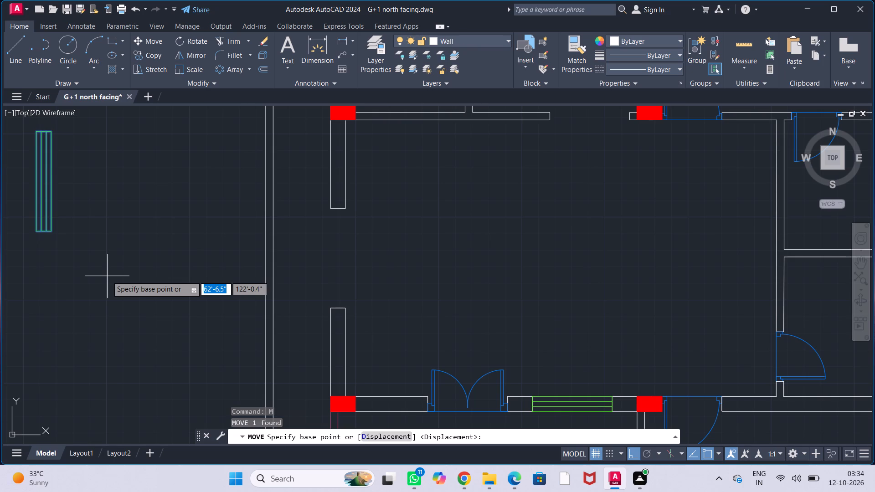
pyautogui.click(50, 228)
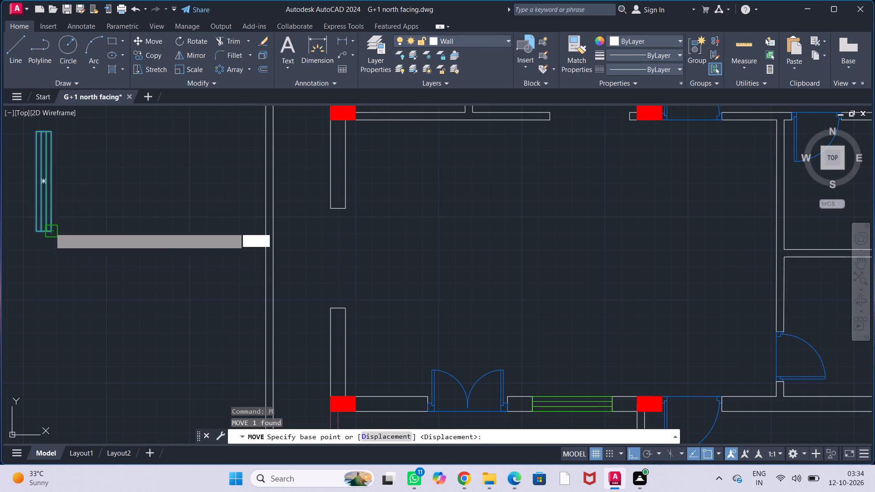
pyautogui.click(346, 307)
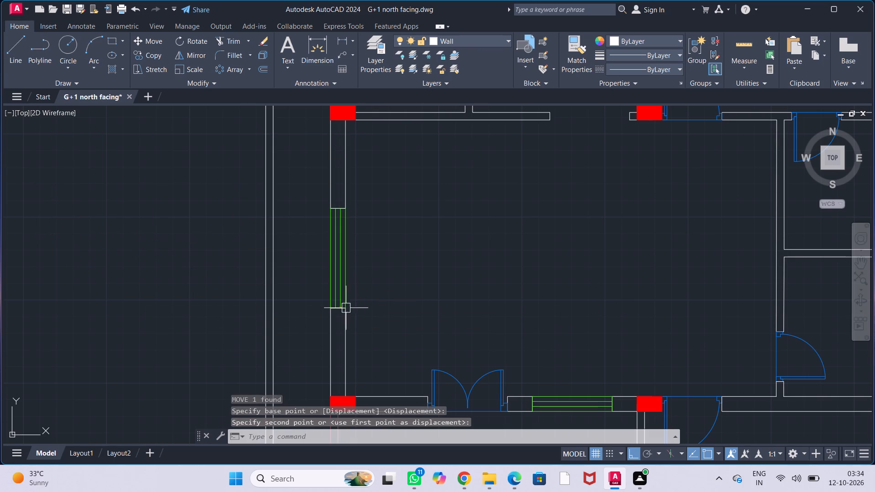
pyautogui.press('Escape')
pyautogui.press('Escape')
pyautogui.press('Escape')
pyautogui.press('Escape')
pyautogui.press('Escape')
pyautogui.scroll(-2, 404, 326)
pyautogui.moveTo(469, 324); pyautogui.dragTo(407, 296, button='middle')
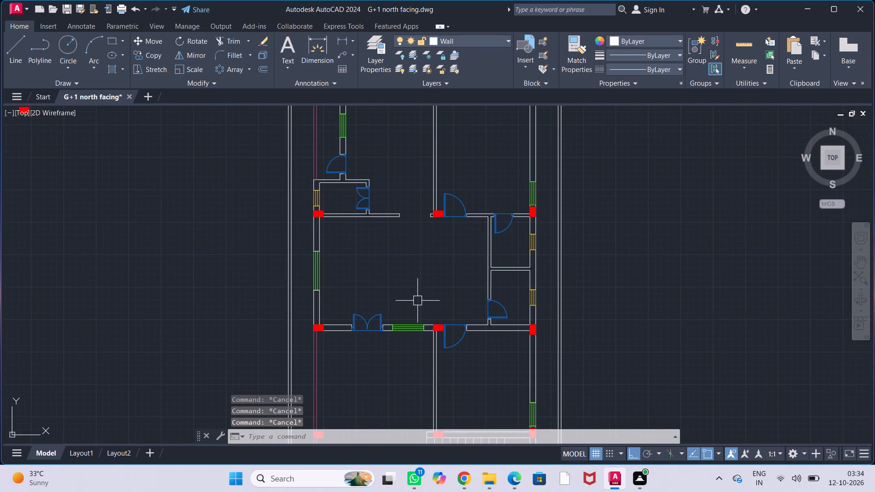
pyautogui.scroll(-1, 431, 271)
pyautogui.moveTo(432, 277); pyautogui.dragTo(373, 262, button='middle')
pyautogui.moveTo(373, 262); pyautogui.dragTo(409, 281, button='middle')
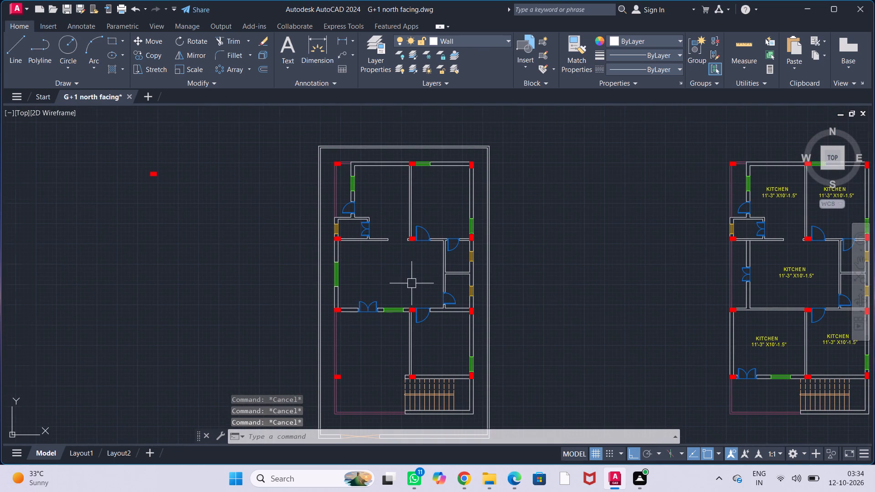
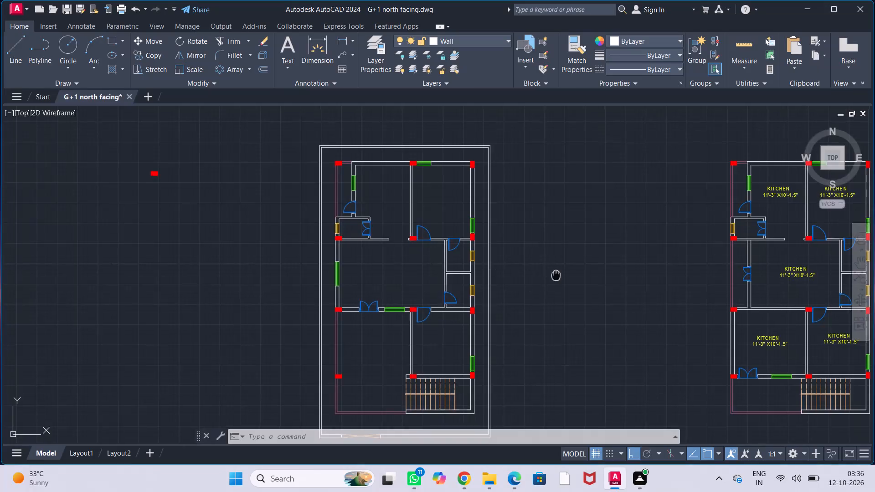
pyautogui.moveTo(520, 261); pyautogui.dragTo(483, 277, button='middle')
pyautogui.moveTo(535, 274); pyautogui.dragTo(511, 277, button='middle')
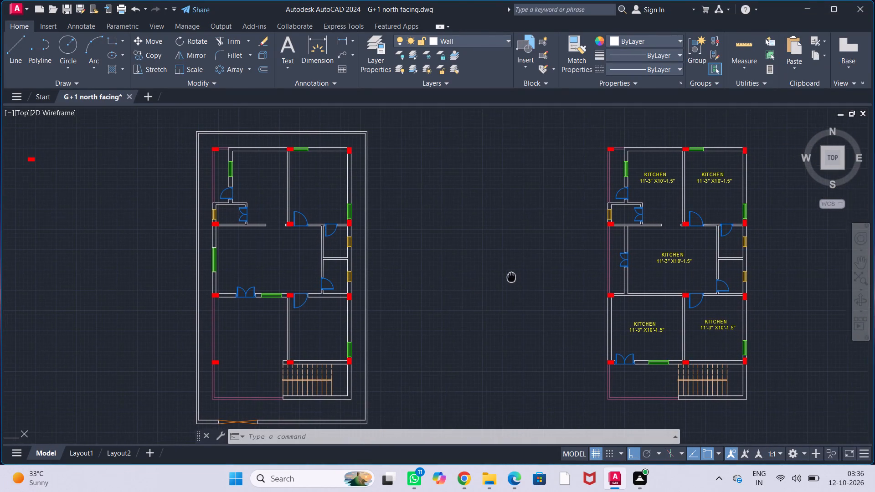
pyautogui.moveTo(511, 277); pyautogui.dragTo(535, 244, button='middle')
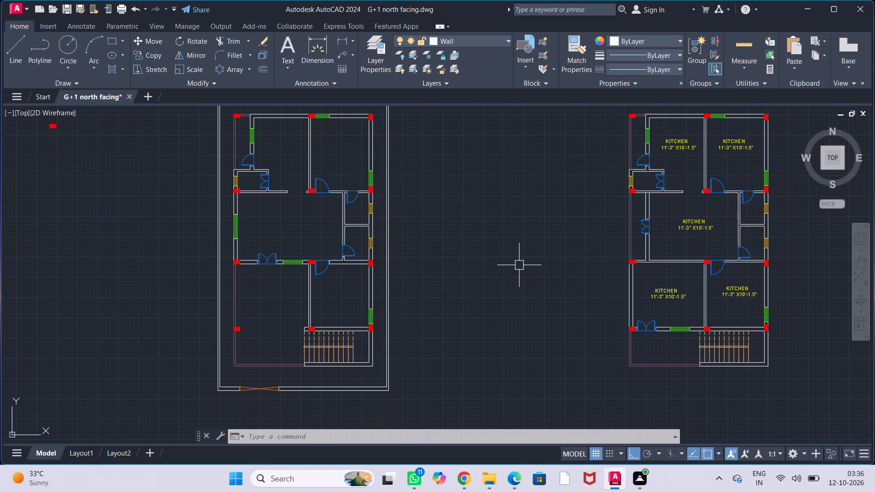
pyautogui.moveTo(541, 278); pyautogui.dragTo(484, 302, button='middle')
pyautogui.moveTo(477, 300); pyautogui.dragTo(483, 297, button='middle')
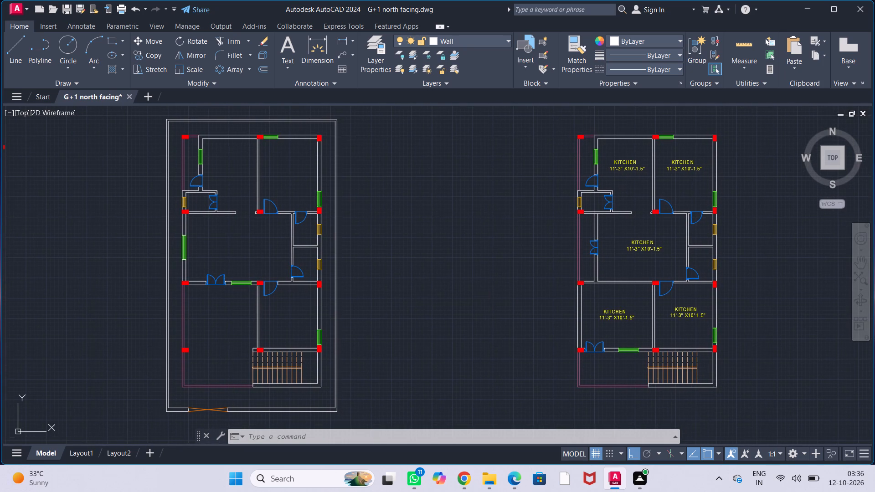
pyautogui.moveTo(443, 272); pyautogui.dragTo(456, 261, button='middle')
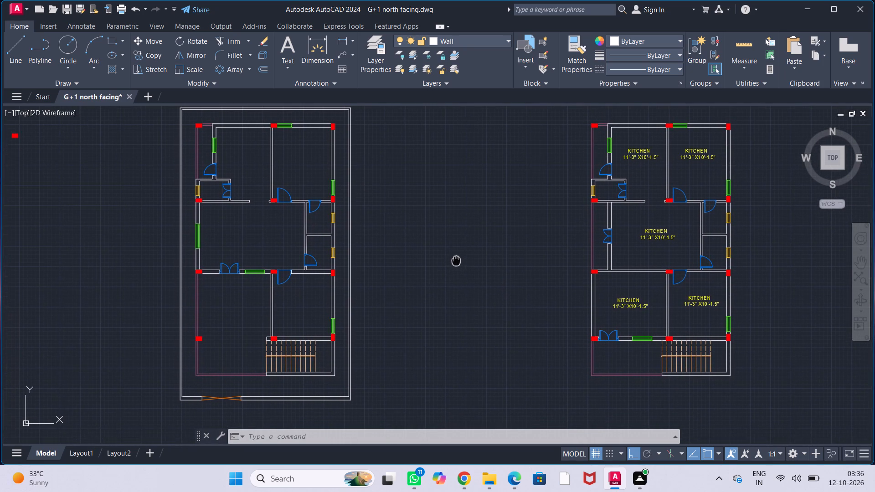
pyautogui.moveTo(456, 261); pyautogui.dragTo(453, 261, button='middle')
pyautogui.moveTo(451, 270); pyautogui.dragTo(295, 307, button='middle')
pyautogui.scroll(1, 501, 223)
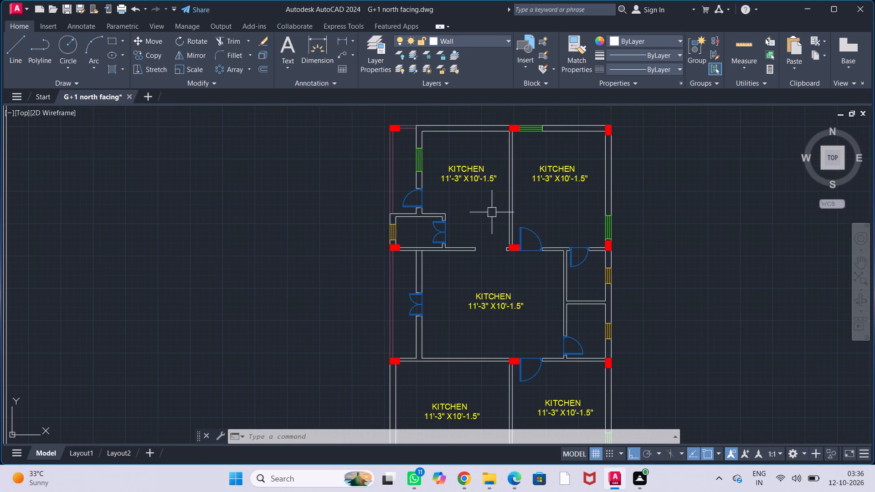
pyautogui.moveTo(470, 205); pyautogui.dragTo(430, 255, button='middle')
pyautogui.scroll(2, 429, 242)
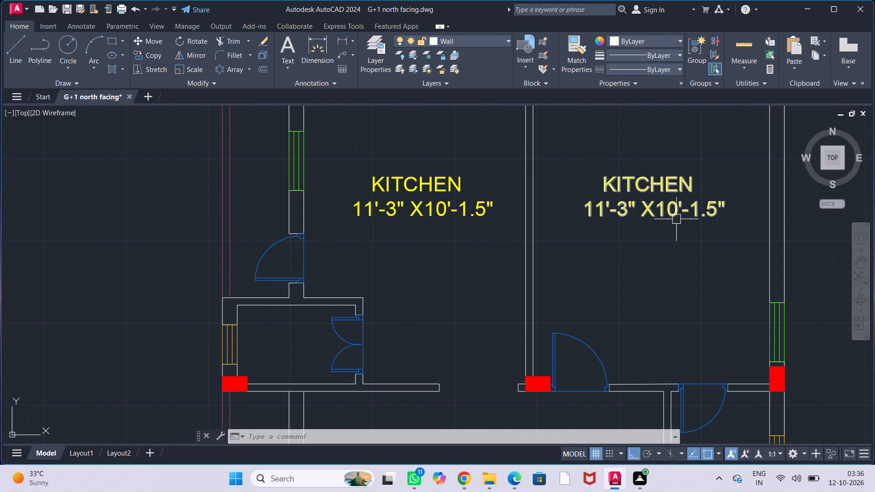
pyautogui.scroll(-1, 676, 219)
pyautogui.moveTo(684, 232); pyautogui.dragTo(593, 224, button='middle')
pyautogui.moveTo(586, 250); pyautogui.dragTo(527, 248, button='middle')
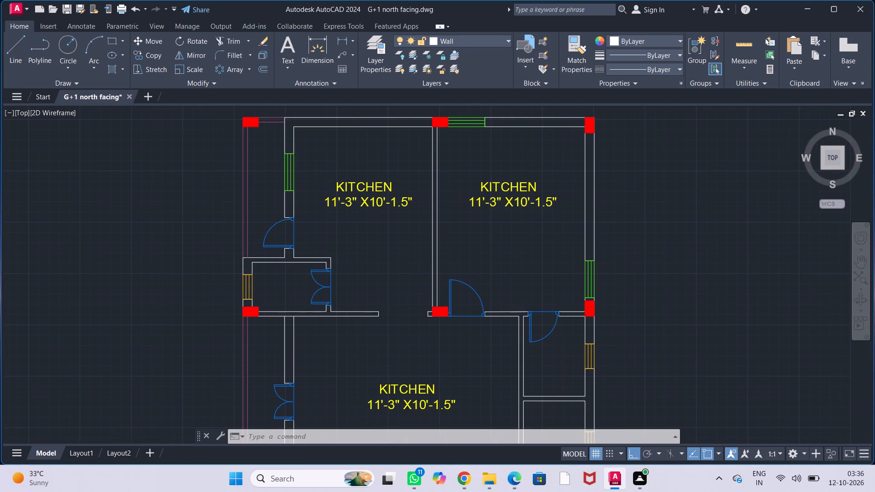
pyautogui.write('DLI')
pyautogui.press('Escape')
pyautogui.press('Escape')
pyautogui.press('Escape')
# Make TEXT the current layer.
pyautogui.click(491, 43)
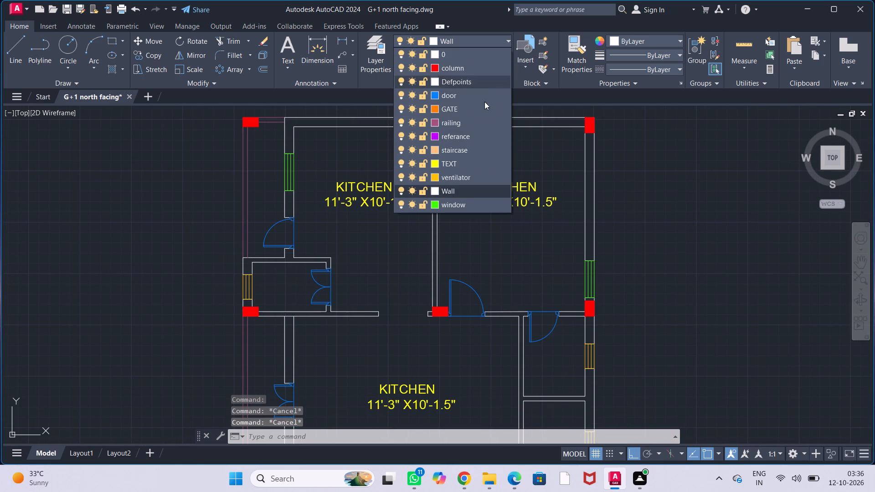
pyautogui.click(493, 167)
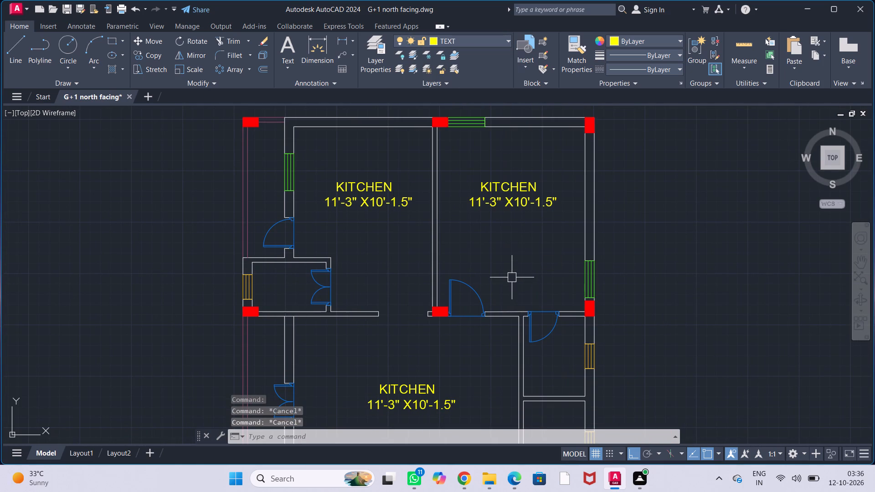
# Place a linear dimension across the inner width of the upper-right room, just below its top wall, in the plan with KITCHEN labels.
pyautogui.write('DLI')
pyautogui.press('Return')
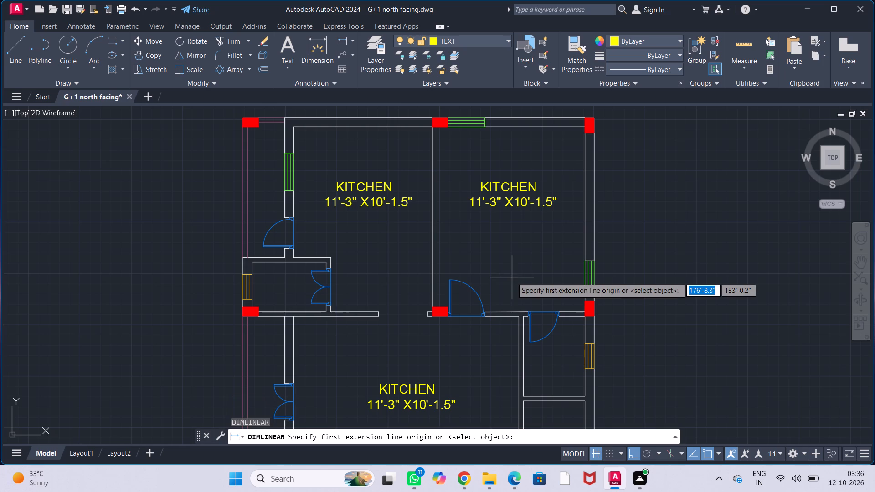
pyautogui.moveTo(536, 150); pyautogui.dragTo(459, 242, button='middle')
pyautogui.scroll(2, 407, 235)
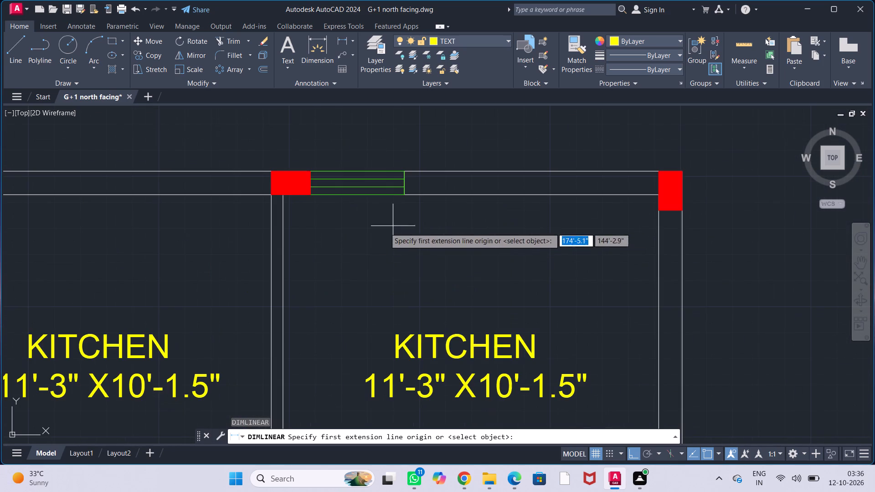
pyautogui.click(279, 194)
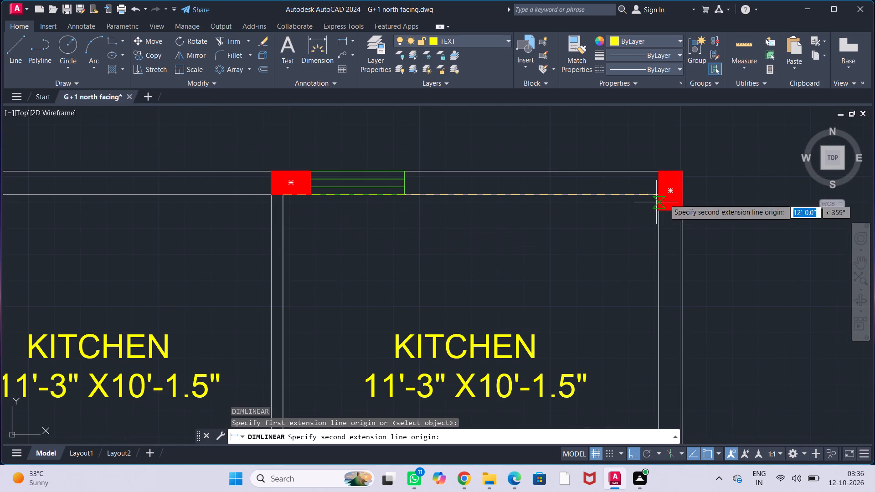
pyautogui.click(660, 195)
pyautogui.scroll(-1, 617, 236)
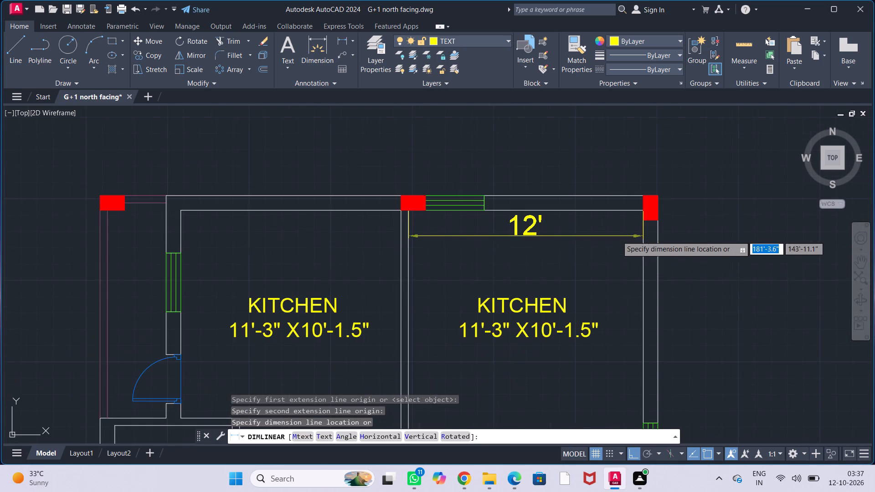
pyautogui.moveTo(613, 247); pyautogui.dragTo(608, 214, button='middle')
pyautogui.click(601, 197)
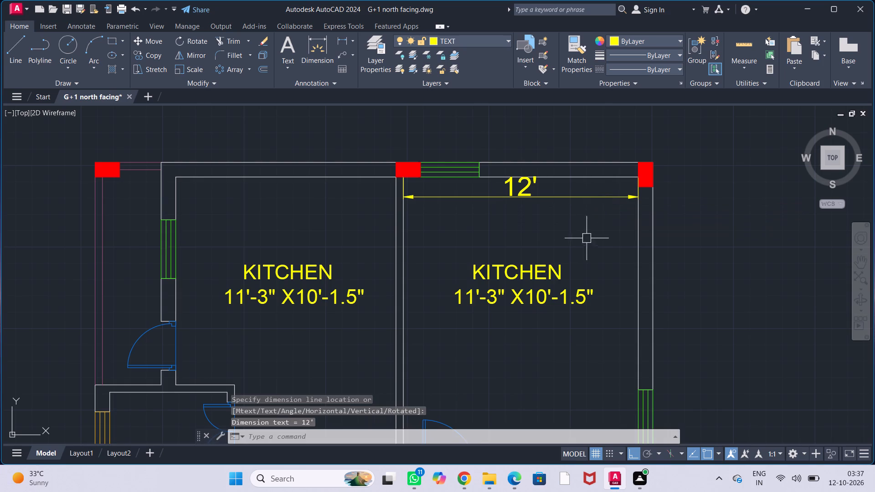
# Place a vertical linear dimension between the upper-right room's top and bottom inner wall faces, alongside its right wall.
pyautogui.moveTo(607, 231); pyautogui.dragTo(587, 211, button='middle')
pyautogui.press('Return')
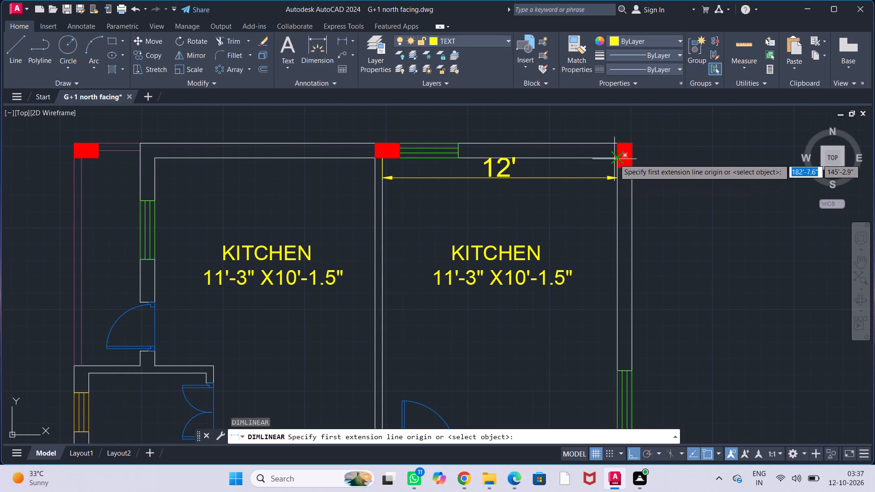
pyautogui.click(614, 159)
pyautogui.moveTo(599, 348); pyautogui.dragTo(590, 274, button='middle')
pyautogui.scroll(2, 599, 374)
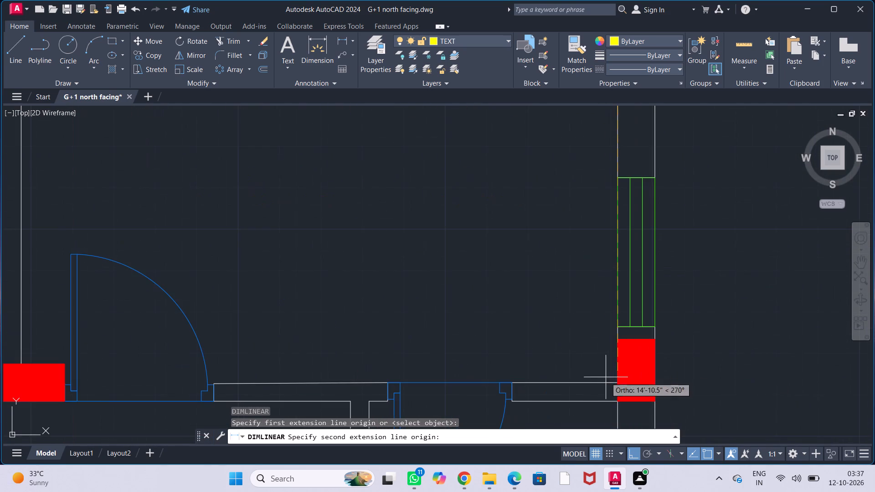
pyautogui.click(616, 384)
pyautogui.scroll(-2, 555, 355)
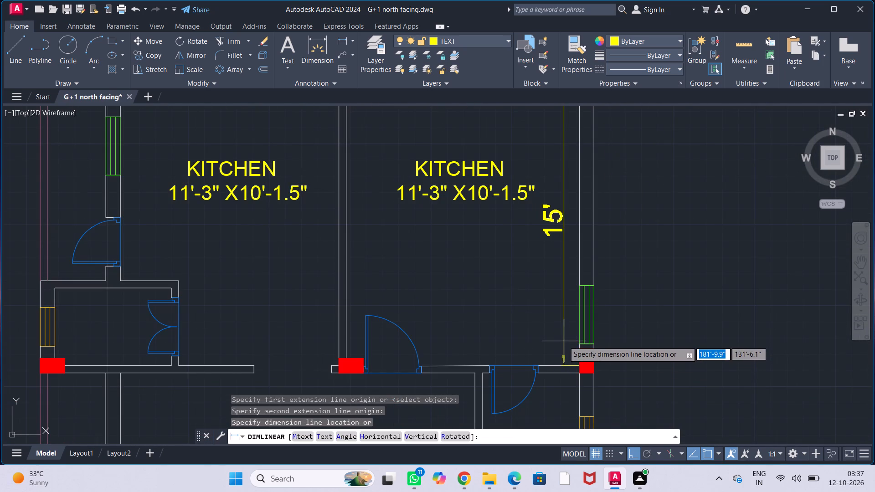
pyautogui.click(564, 341)
pyautogui.press('Escape')
pyautogui.press('Escape')
pyautogui.press('Escape')
pyautogui.press('Escape')
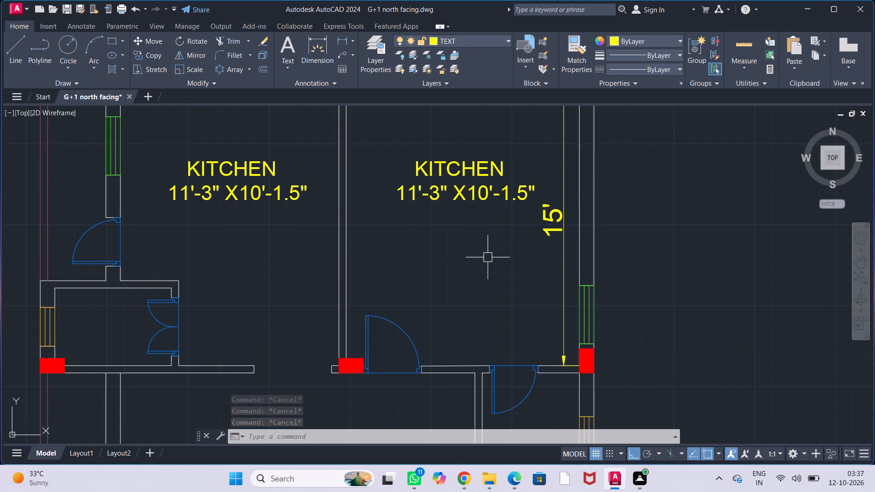
# Change the room name in the upper-right room's label to M.BED.
pyautogui.moveTo(492, 243); pyautogui.dragTo(506, 323, button='middle')
pyautogui.doubleClick(493, 280)
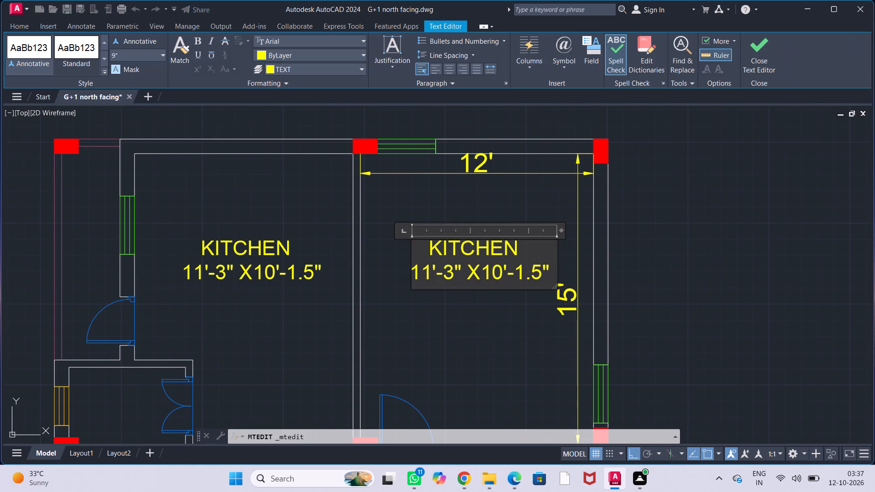
pyautogui.click(516, 246)
pyautogui.press('BackSpace')
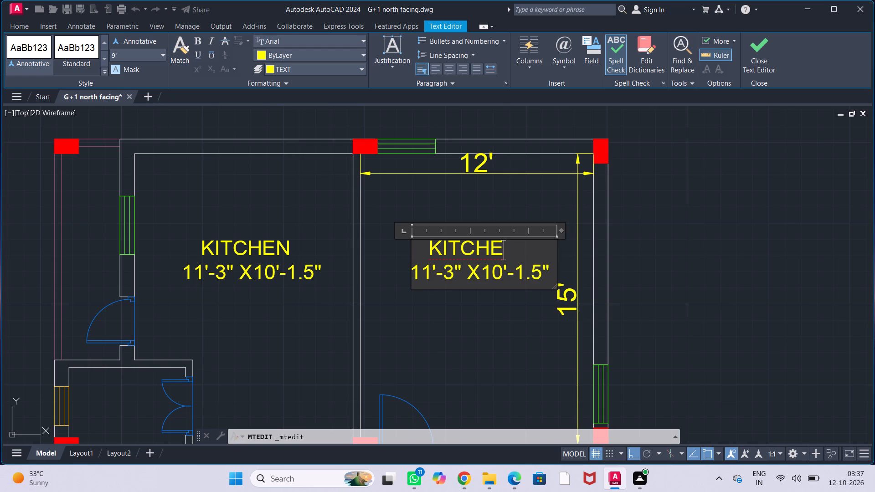
pyautogui.press('BackSpace')
pyautogui.press('BackSpace')
pyautogui.press('BackSpace')
pyautogui.press('BackSpace')
pyautogui.press('BackSpace')
pyautogui.press('BackSpace')
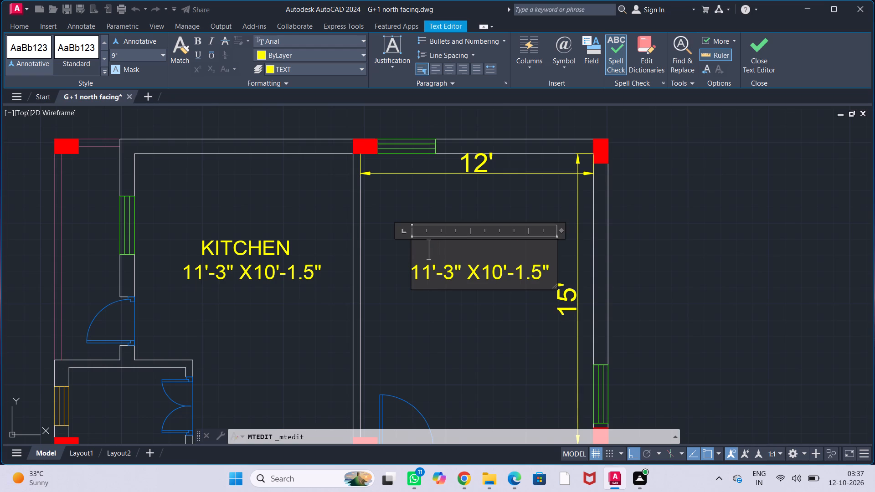
pyautogui.write('M.BED')
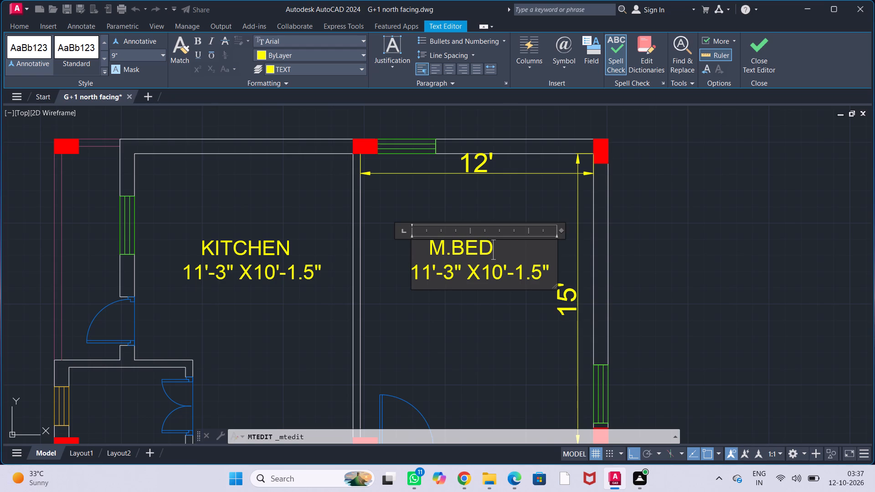
# Set the size line of the M.BED label to 12'-0" X15'-0".
pyautogui.click(430, 269)
pyautogui.press('BackSpace')
pyautogui.press('2')
pyautogui.click(455, 272)
pyautogui.press('BackSpace')
pyautogui.press('0')
pyautogui.press('Right')
pyautogui.press('Right')
pyautogui.press('Right')
pyautogui.press('Right')
pyautogui.press('Right')
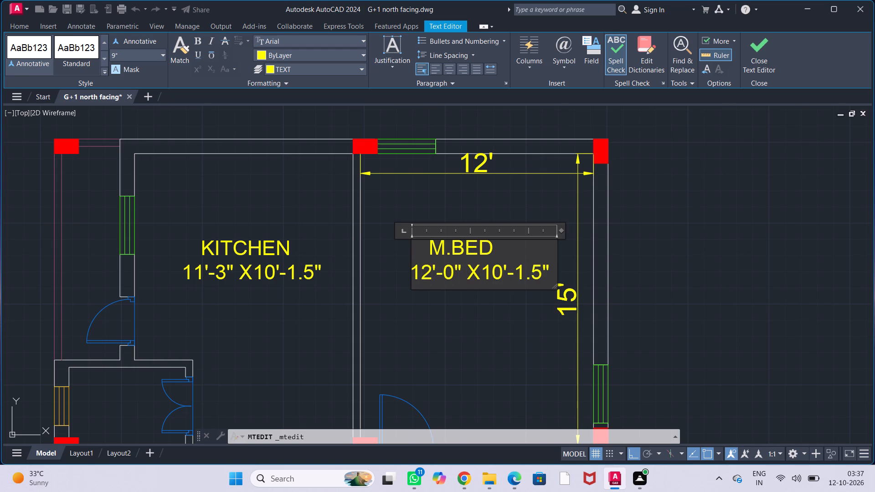
pyautogui.press('BackSpace')
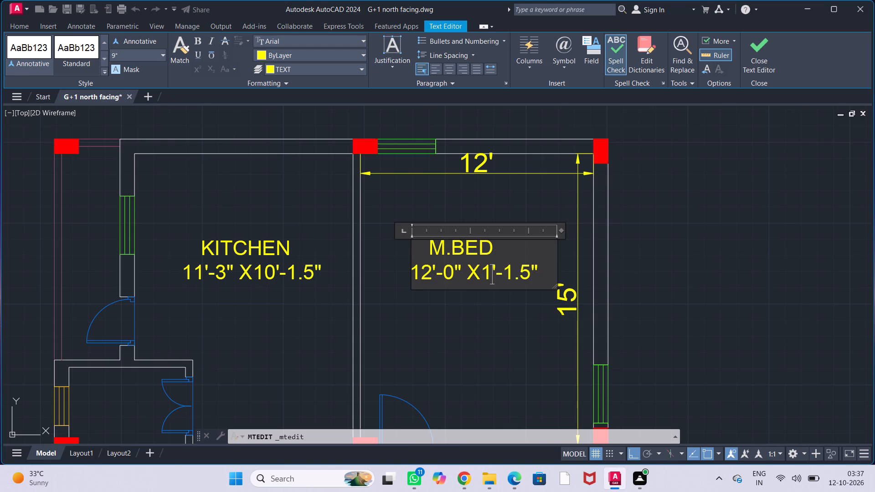
pyautogui.press('5')
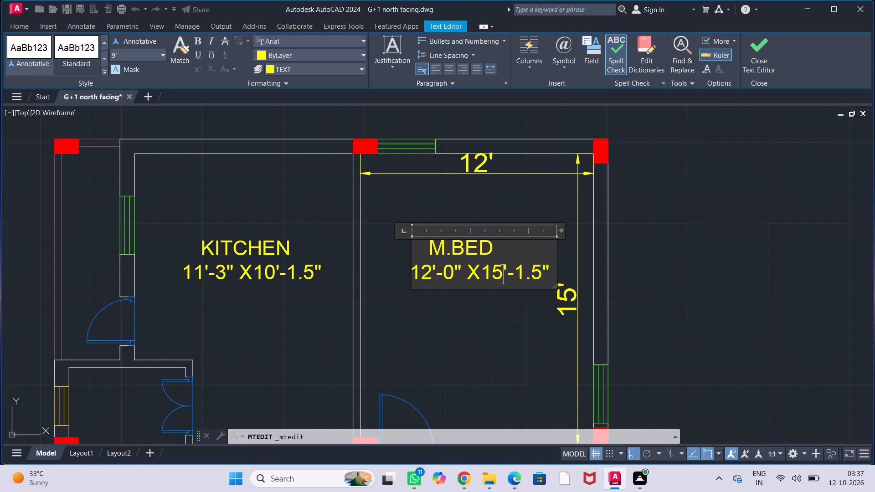
pyautogui.click(541, 272)
pyautogui.press('BackSpace')
pyautogui.press('BackSpace')
pyautogui.press('BackSpace')
pyautogui.press('0')
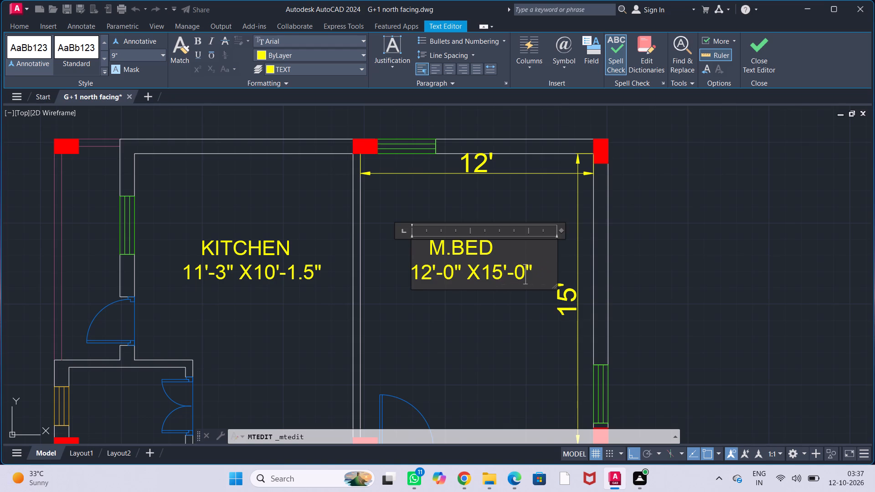
# Indent the M.BED line by one more space above the size line and finish editing the label.
pyautogui.click(426, 249)
pyautogui.press('space')
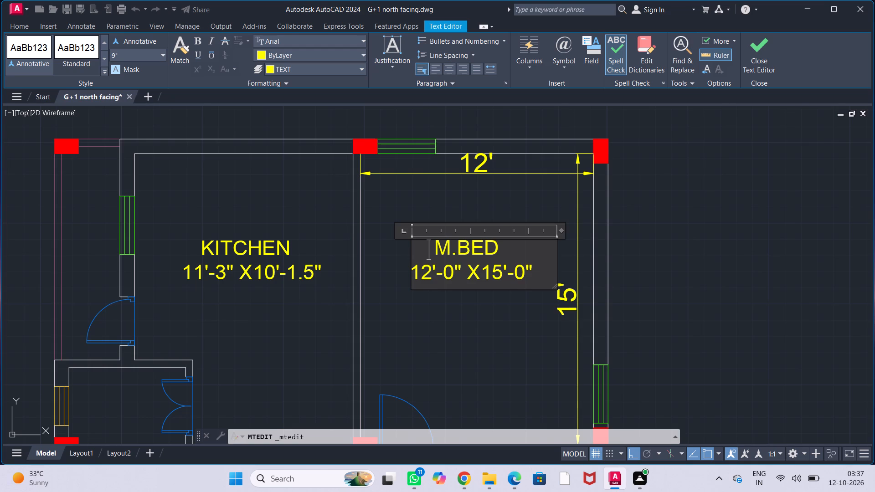
pyautogui.click(460, 319)
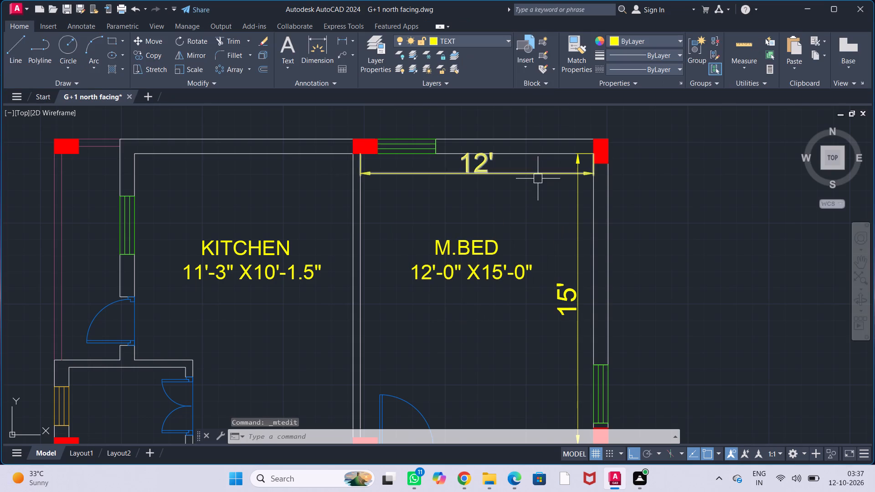
# Delete the horizontal and vertical dimensions from the M.BED room.
pyautogui.click(538, 172)
pyautogui.click(580, 220)
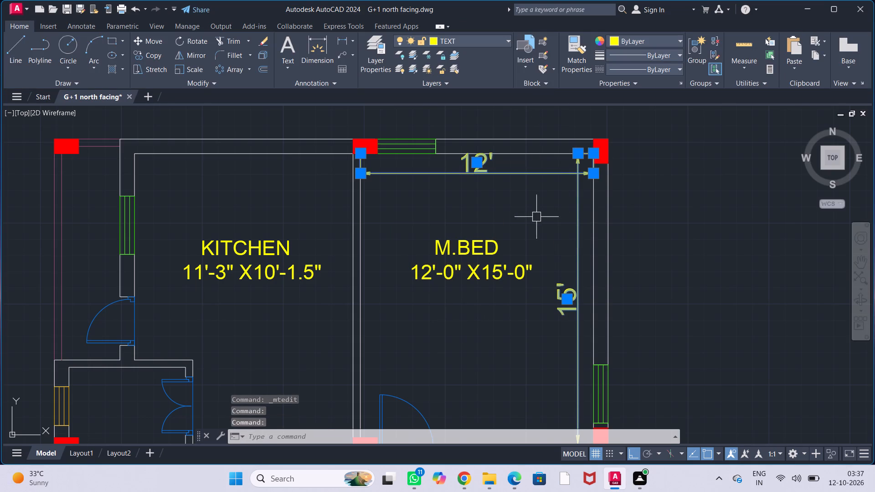
pyautogui.press('Delete')
pyautogui.scroll(-2, 535, 218)
pyautogui.moveTo(532, 256); pyautogui.dragTo(548, 177, button='middle')
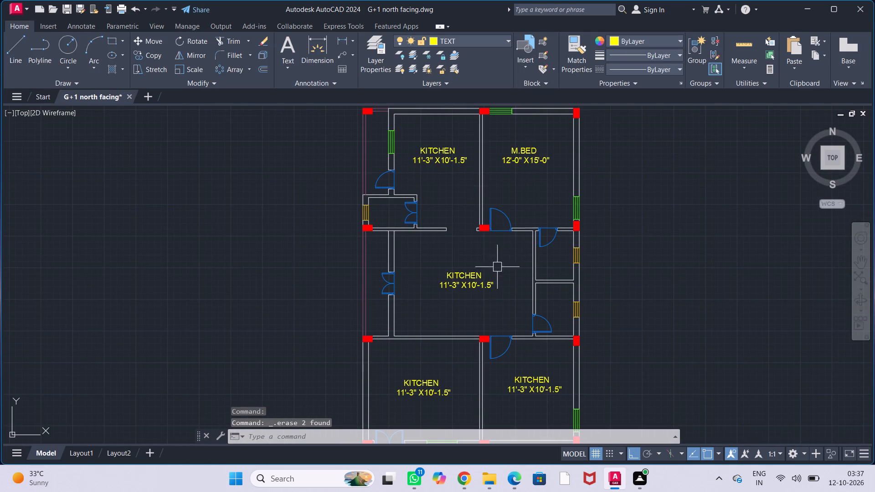
# Add a horizontal linear dimension across the inner width of the central KITCHEN-labelled room, just below its upper wall.
pyautogui.moveTo(494, 277); pyautogui.dragTo(507, 231, button='middle')
pyautogui.scroll(1, 482, 237)
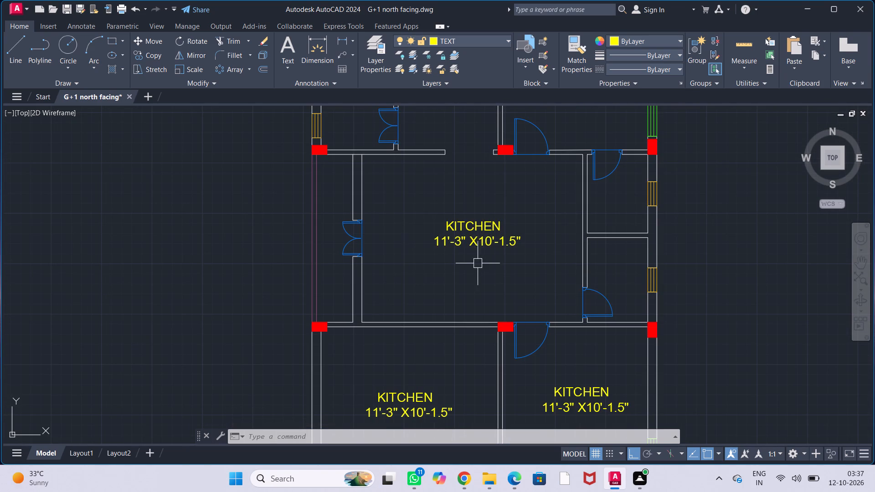
pyautogui.moveTo(478, 264); pyautogui.dragTo(473, 283, button='middle')
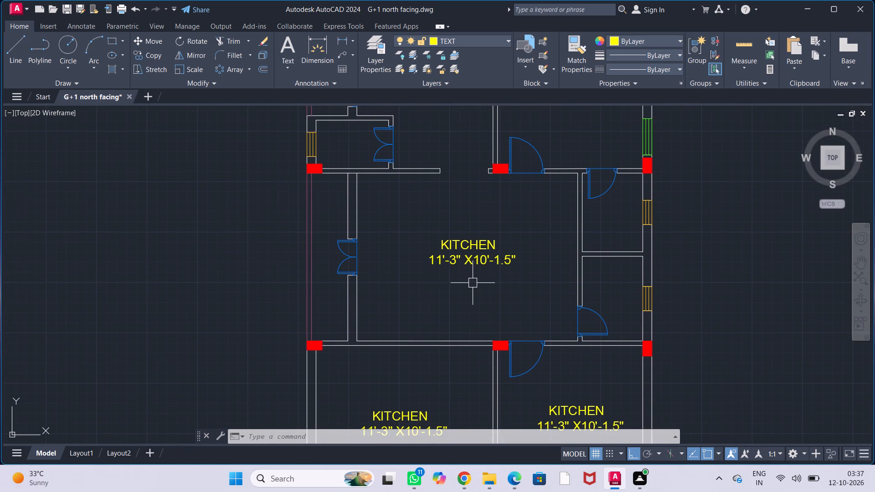
pyautogui.write('DLI')
pyautogui.press('Return')
pyautogui.moveTo(451, 199); pyautogui.dragTo(425, 233, button='middle')
pyautogui.scroll(2, 321, 214)
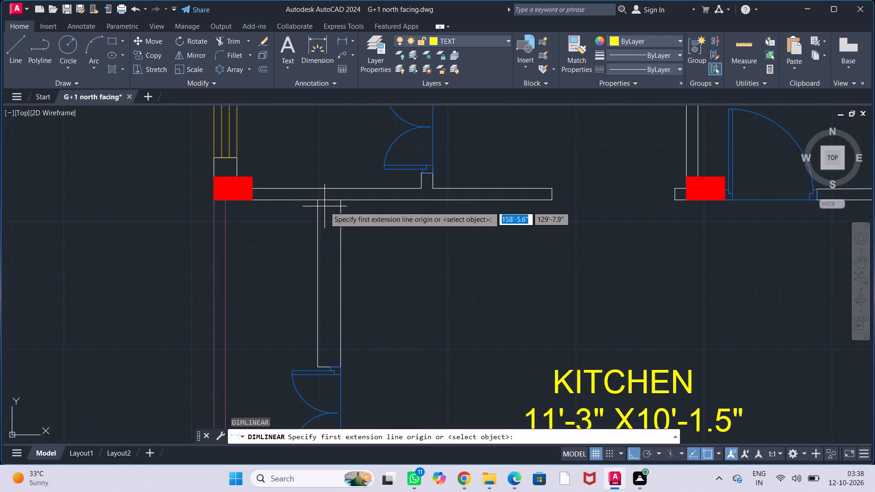
pyautogui.click(343, 201)
pyautogui.scroll(-2, 628, 289)
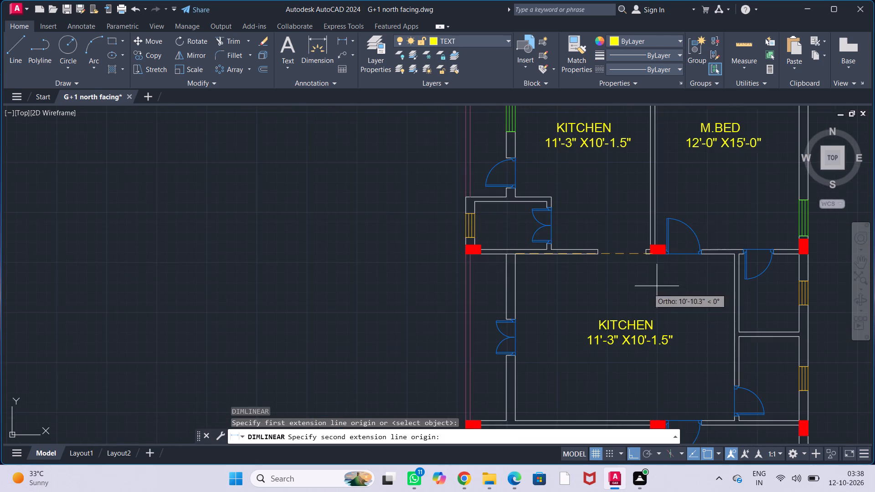
pyautogui.moveTo(659, 285); pyautogui.dragTo(560, 273, button='middle')
pyautogui.scroll(2, 625, 247)
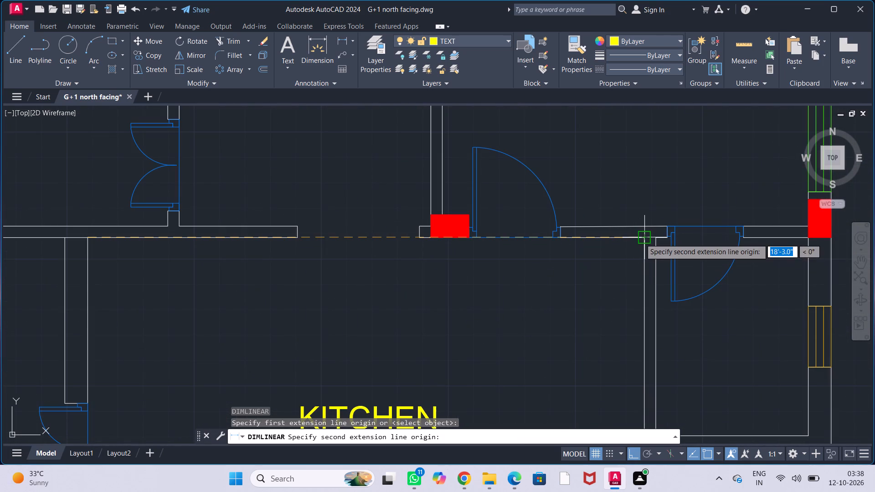
pyautogui.click(640, 239)
pyautogui.scroll(-1, 625, 305)
pyautogui.moveTo(621, 308); pyautogui.dragTo(624, 268, button='middle')
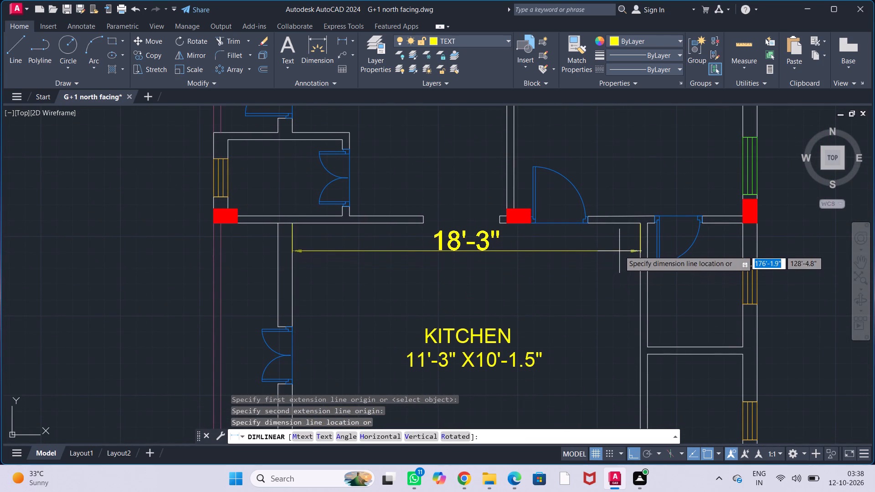
pyautogui.click(620, 247)
# Add a vertical linear dimension for the central room's inner height, just inside its right wall, and end the command.
pyautogui.moveTo(617, 295); pyautogui.dragTo(589, 244, button='middle')
pyautogui.moveTo(582, 254); pyautogui.dragTo(581, 238, button='middle')
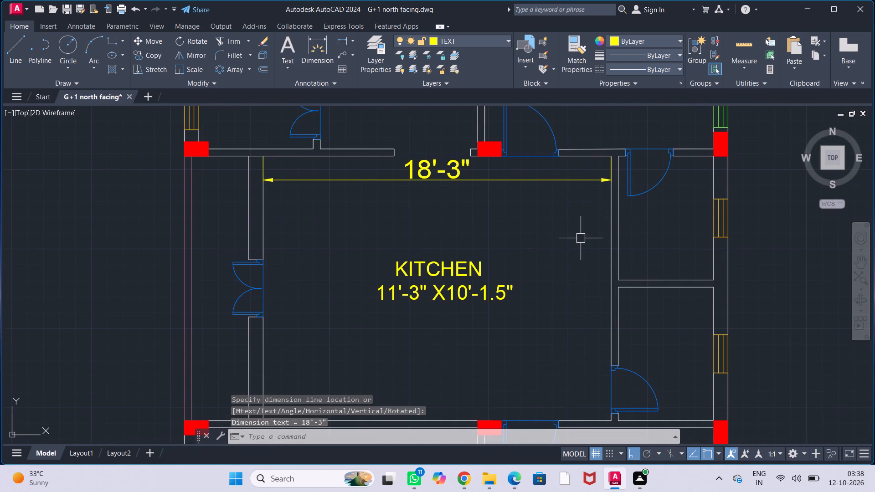
pyautogui.press('Return')
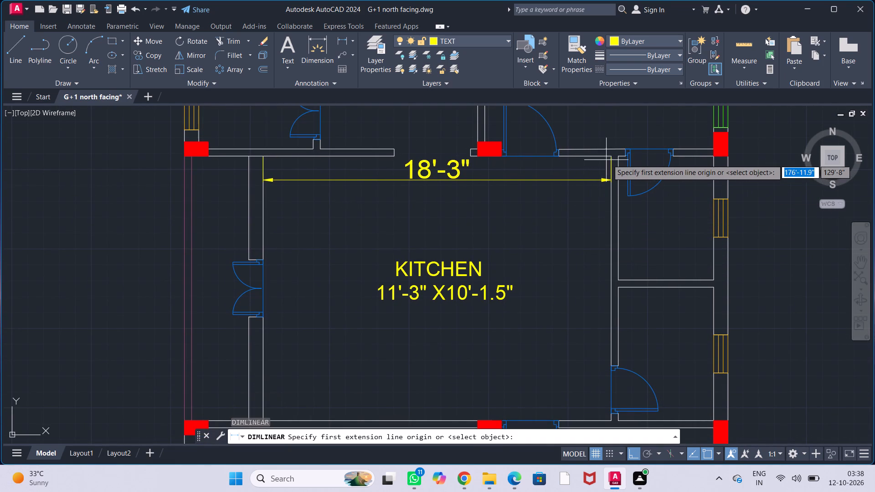
pyautogui.click(607, 159)
pyautogui.moveTo(593, 344); pyautogui.dragTo(591, 266, button='middle')
pyautogui.scroll(2, 603, 326)
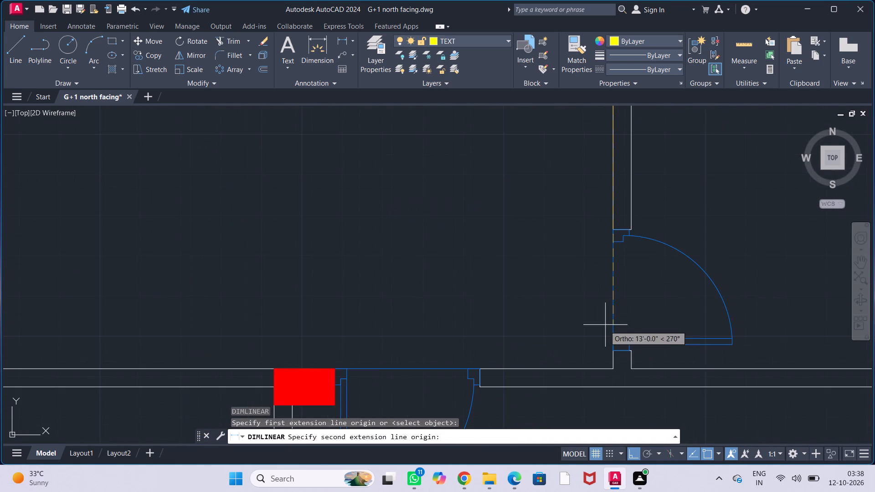
pyautogui.click(613, 366)
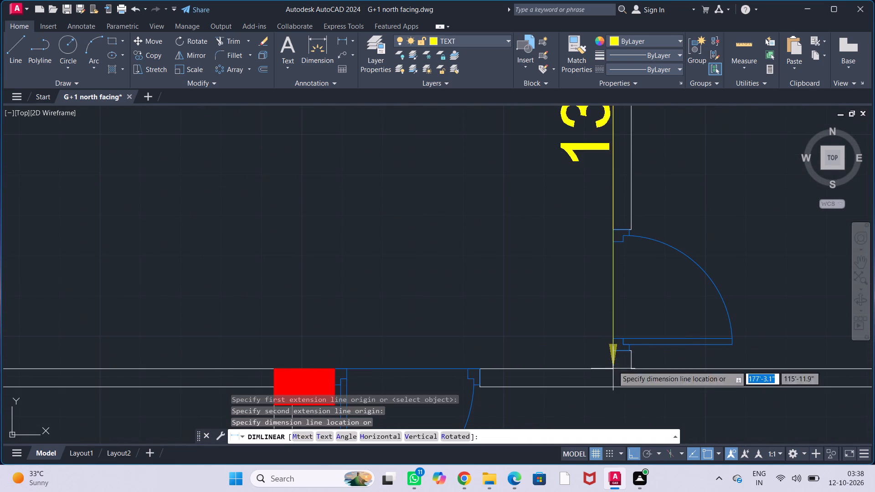
pyautogui.scroll(-2, 554, 353)
pyautogui.moveTo(568, 328); pyautogui.dragTo(588, 358, button='middle')
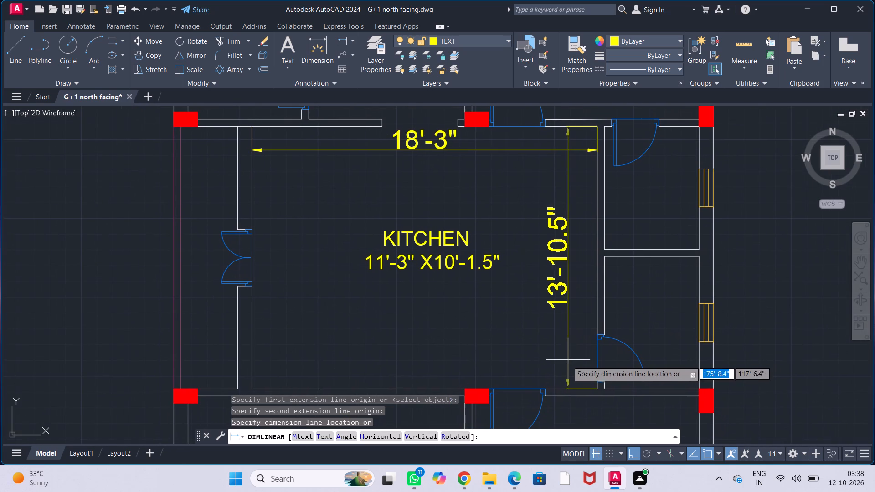
pyautogui.click(583, 370)
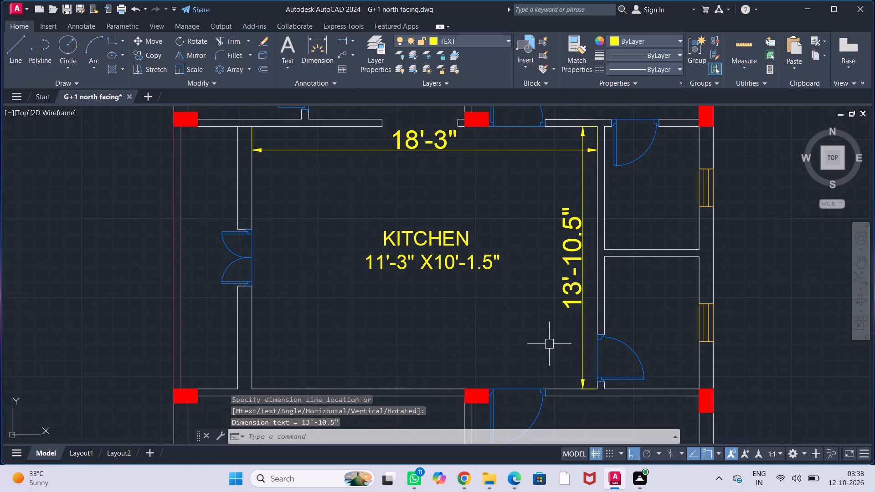
pyautogui.press('Escape')
pyautogui.press('Escape')
pyautogui.press('Escape')
pyautogui.press('Escape')
pyautogui.scroll(-1, 515, 328)
pyautogui.moveTo(516, 328); pyautogui.dragTo(519, 310, button='middle')
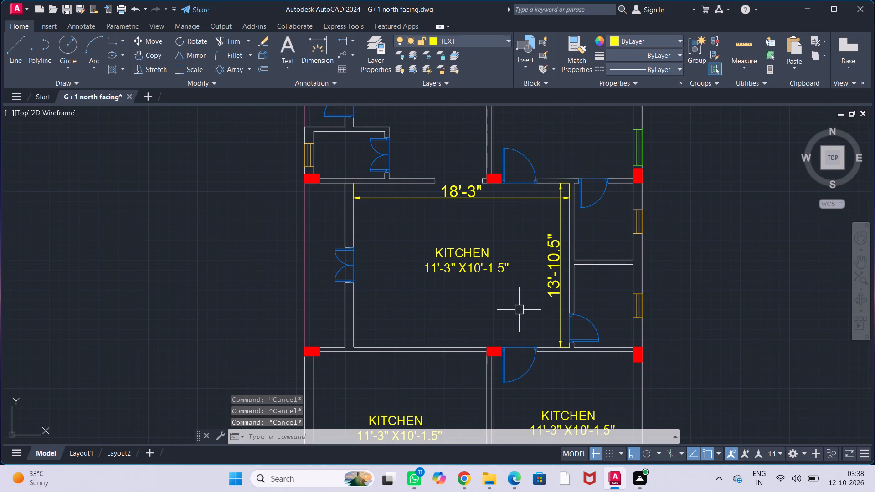
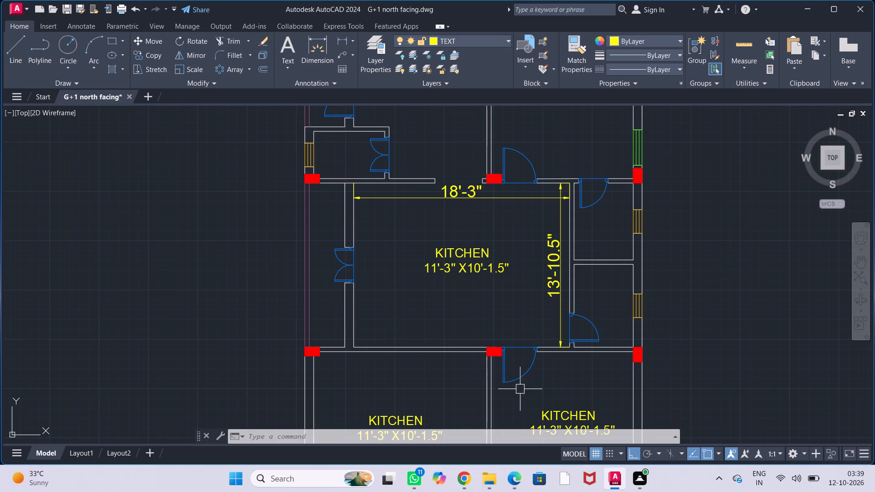
# Replace the central room's KITCHEN name with HALL/LIVING and remove two of the spaces indenting that line.
pyautogui.moveTo(513, 312); pyautogui.dragTo(476, 314, button='middle')
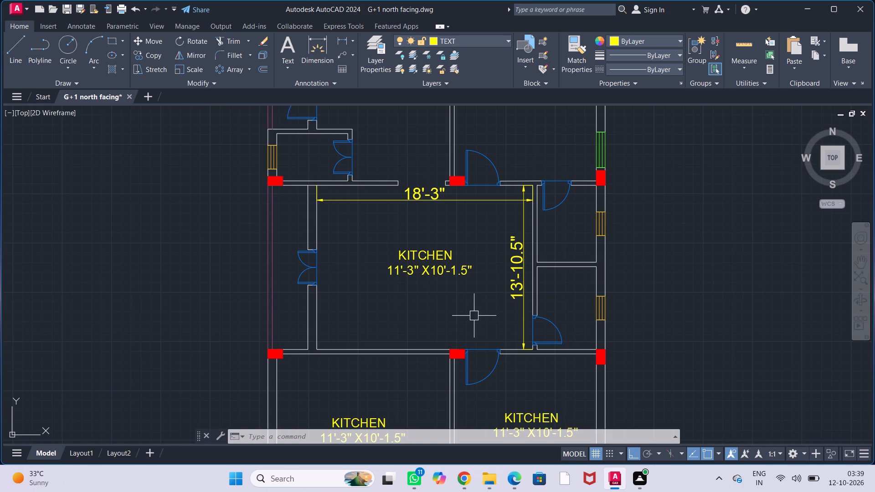
pyautogui.moveTo(431, 315); pyautogui.dragTo(445, 340, button='middle')
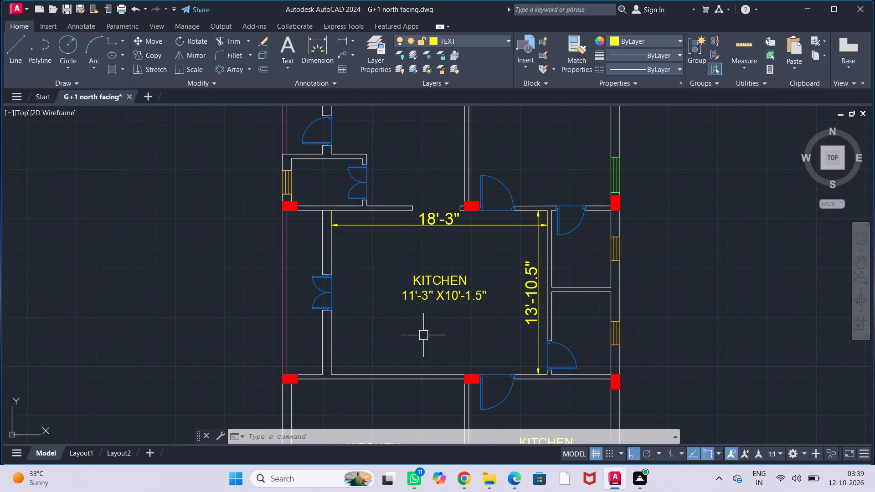
pyautogui.doubleClick(450, 293)
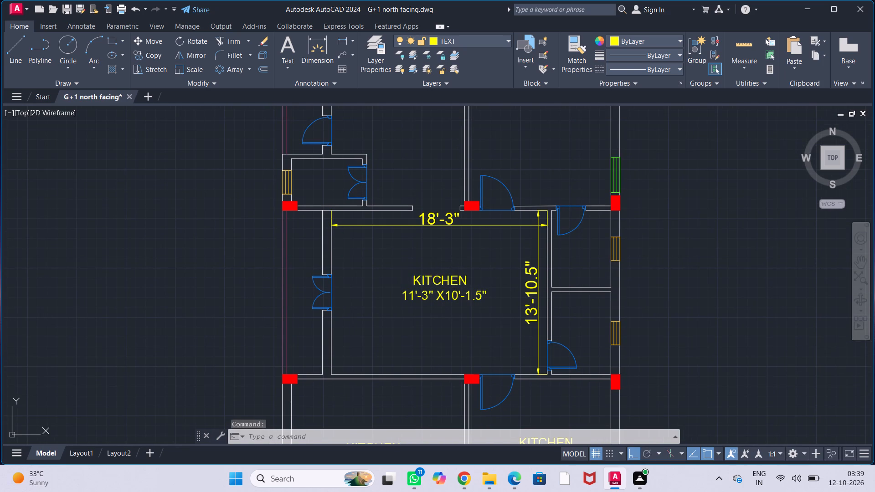
pyautogui.click(470, 279)
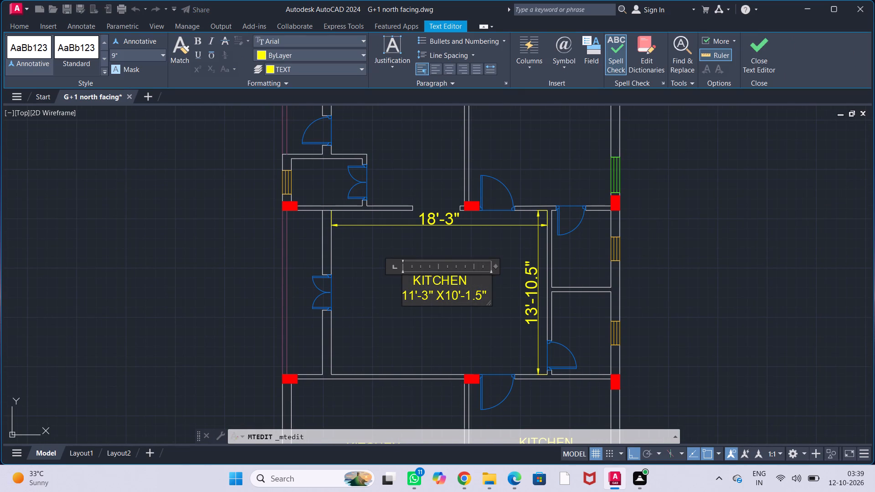
pyautogui.press('BackSpace')
pyautogui.press('BackSpace')
pyautogui.press('BackSpace')
pyautogui.press('BackSpace')
pyautogui.press('BackSpace')
pyautogui.press('BackSpace')
pyautogui.press('BackSpace')
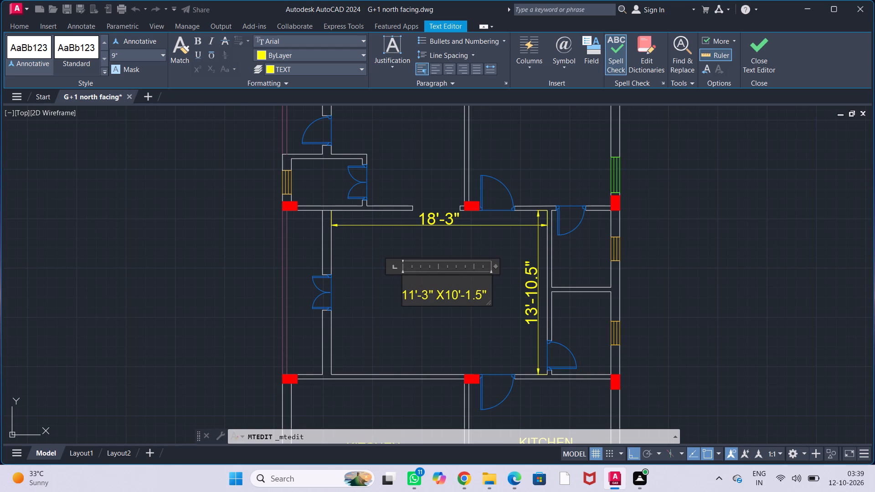
pyautogui.write('HALL')
pyautogui.hotkey('shift', '?')
pyautogui.press('BackSpace')
pyautogui.press('/')
pyautogui.write('LIVING')
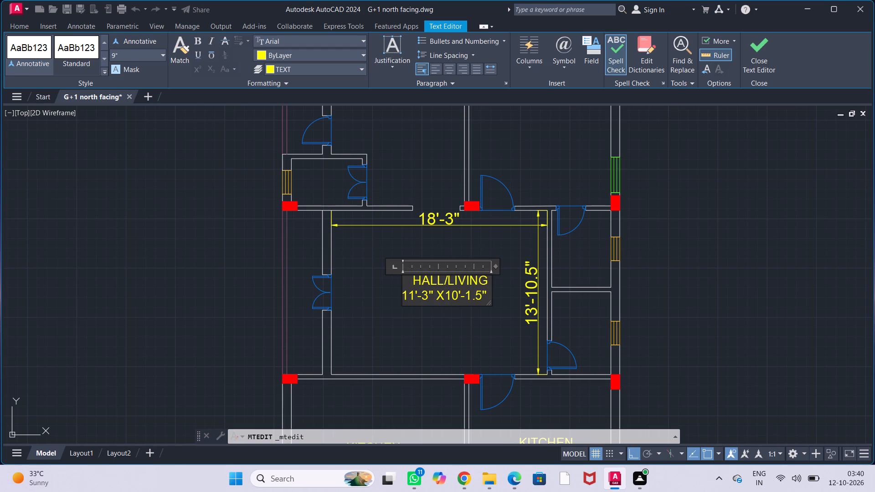
pyautogui.click(410, 280)
pyautogui.press('BackSpace')
pyautogui.press('BackSpace')
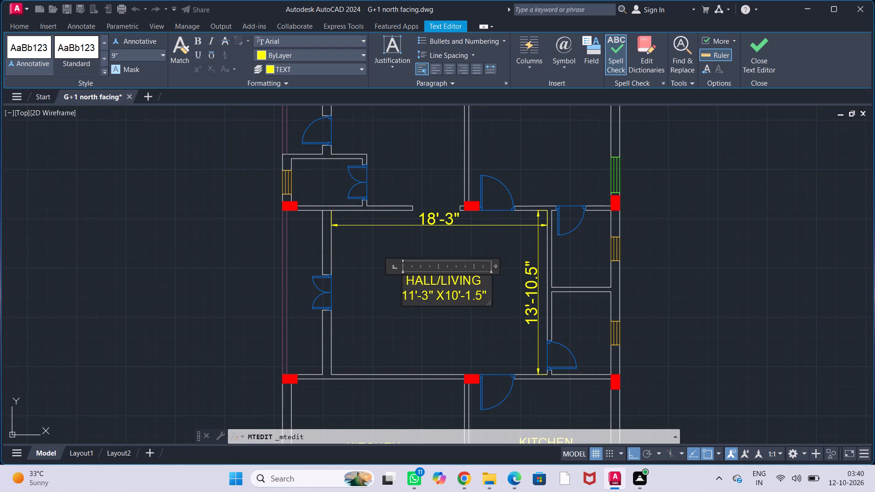
# Change the size line of the HALL/LIVING label to 18'-3" X13'-10.5".
pyautogui.click(412, 299)
pyautogui.press('BackSpace')
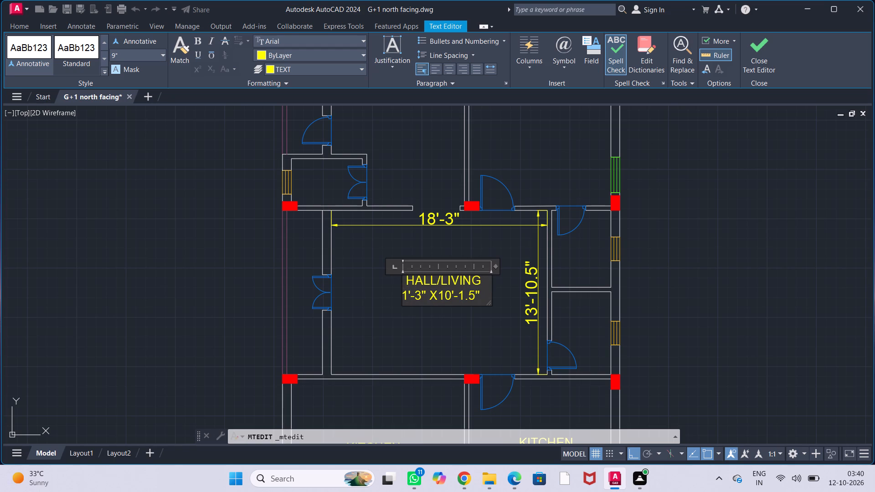
pyautogui.press('8')
pyautogui.press('Right')
pyautogui.press('Right')
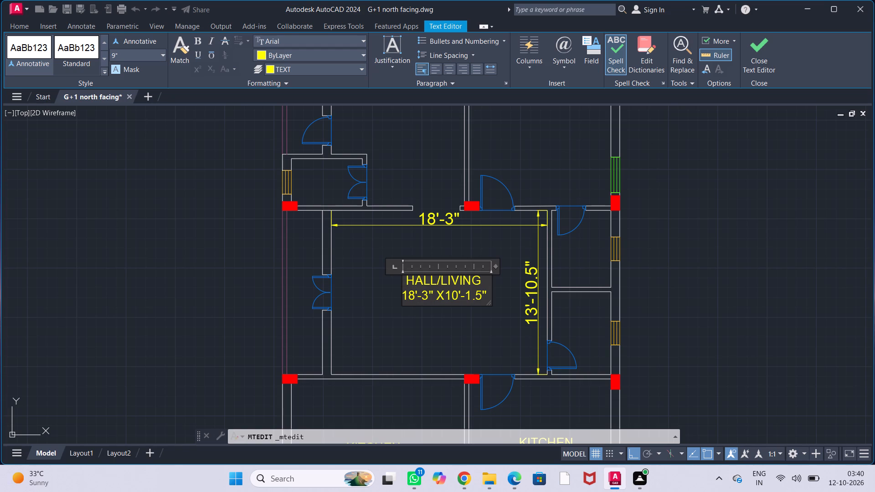
pyautogui.press('Right')
pyautogui.press('Right')
pyautogui.press('Right')
pyautogui.press('Right')
pyautogui.press('Right')
pyautogui.press('Right')
pyautogui.press('BackSpace')
pyautogui.press('3')
pyautogui.press('Right')
pyautogui.press('Right')
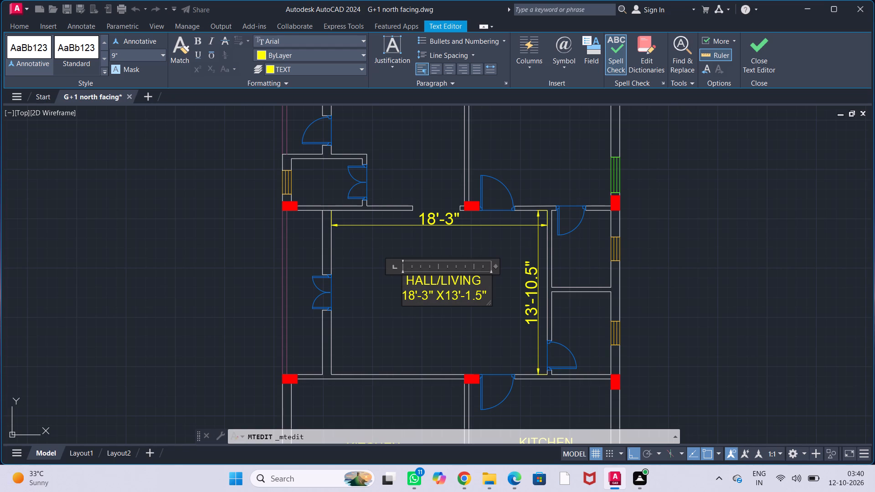
pyautogui.press('Right')
pyautogui.press('0')
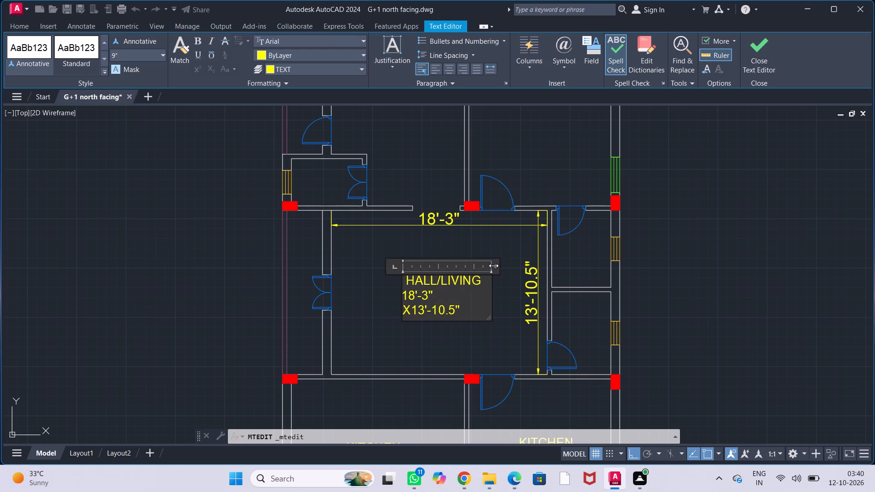
# Widen the HALL/LIVING text frame so the size fits on one line, indent the name by one space, and finish editing.
pyautogui.moveTo(494, 266); pyautogui.dragTo(499, 271)
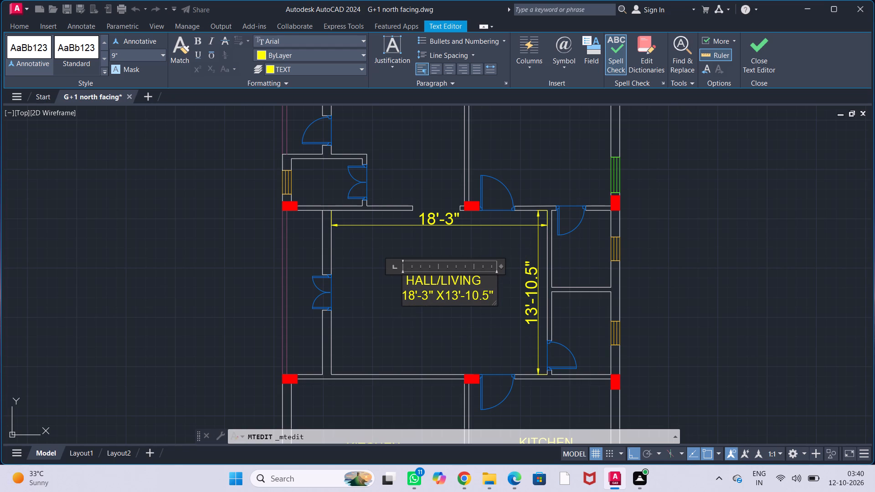
pyautogui.click(404, 281)
pyautogui.press('space')
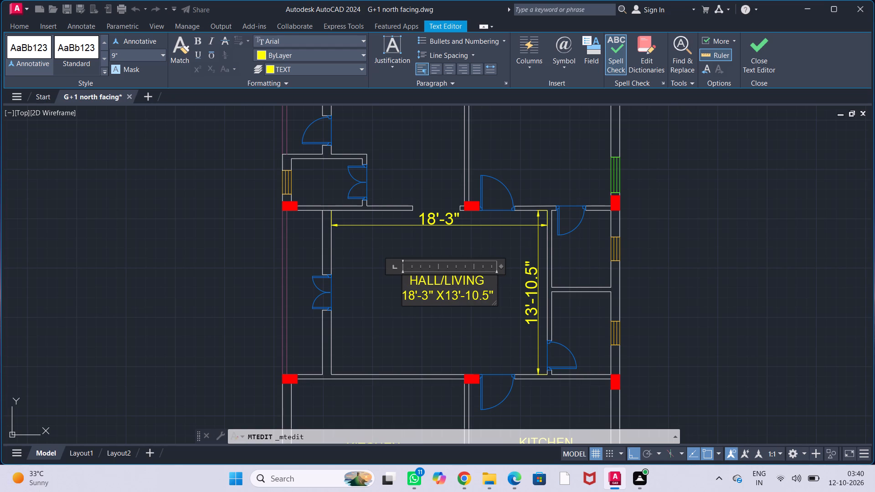
pyautogui.click(431, 324)
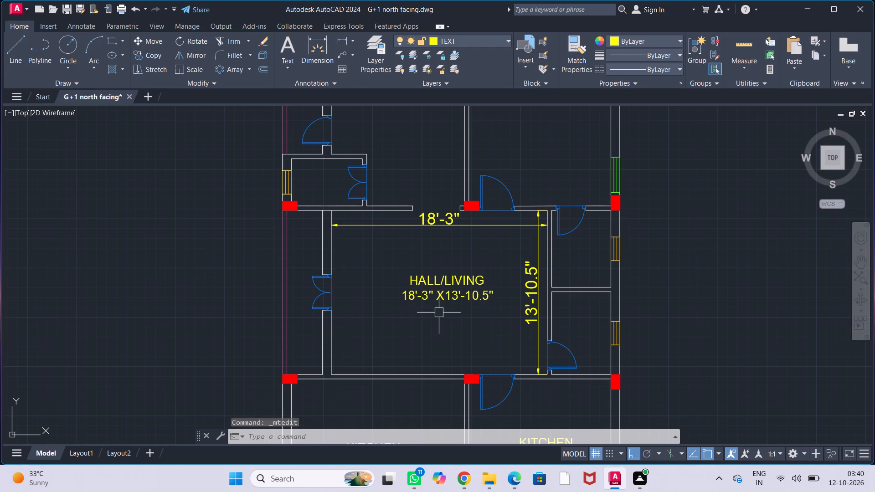
# Delete the horizontal and vertical dimensions from the HALL/LIVING room.
pyautogui.moveTo(458, 317); pyautogui.dragTo(453, 291, button='middle')
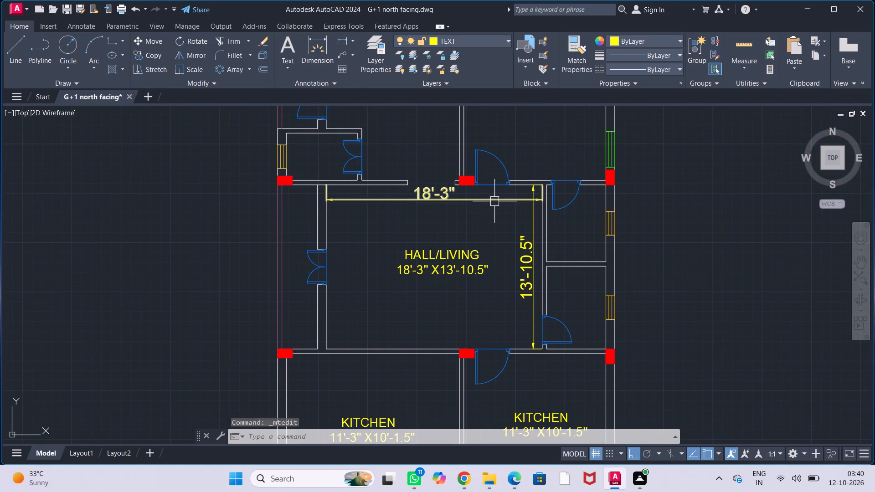
pyautogui.click(494, 201)
pyautogui.click(524, 258)
pyautogui.press('Delete')
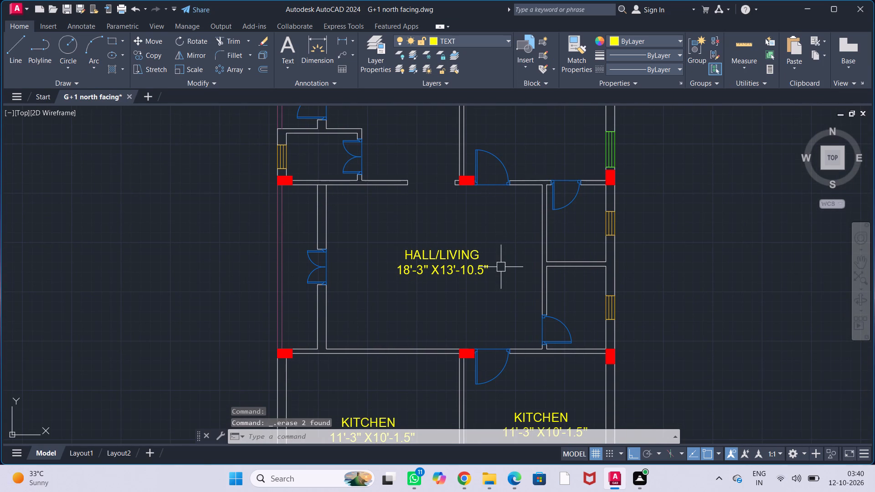
# Rename the KITCHEN label in the room just above the staircase as C.BED and finish editing the label.
pyautogui.scroll(-1, 501, 267)
pyautogui.middleClick(501, 267)
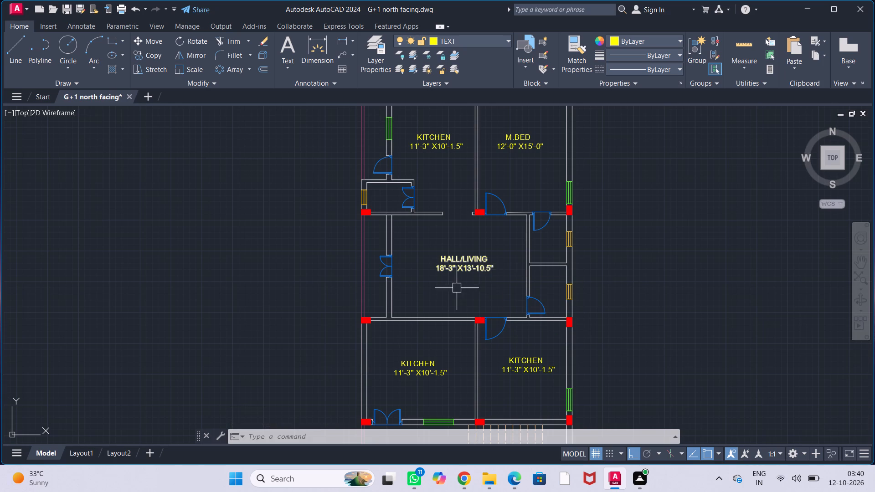
pyautogui.moveTo(458, 296); pyautogui.dragTo(445, 260, button='middle')
pyautogui.moveTo(434, 359); pyautogui.dragTo(429, 333, button='middle')
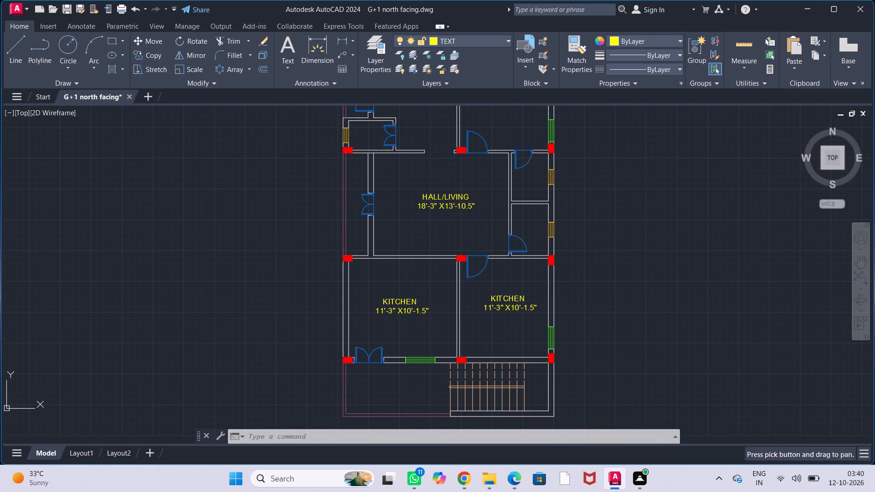
pyautogui.middleClick(416, 324)
pyautogui.scroll(1, 421, 291)
pyautogui.moveTo(416, 309); pyautogui.dragTo(437, 275, button='middle')
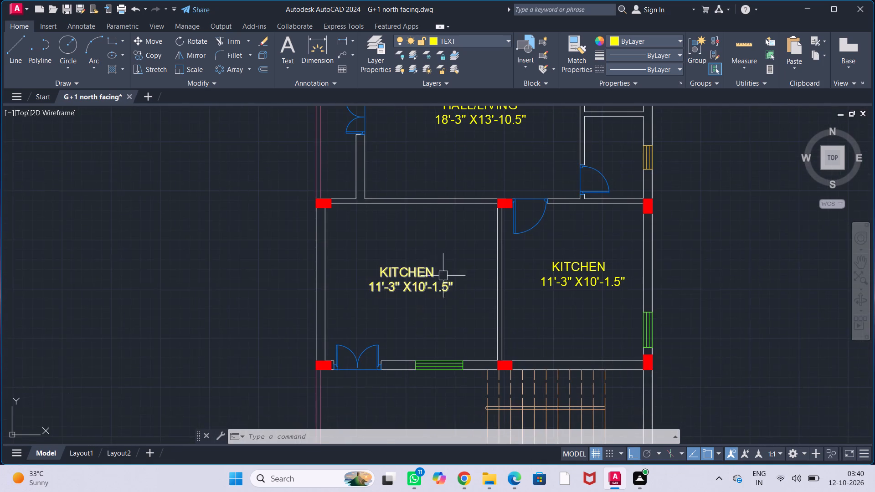
pyautogui.moveTo(569, 304); pyautogui.dragTo(477, 324, button='middle')
pyautogui.scroll(-1, 479, 324)
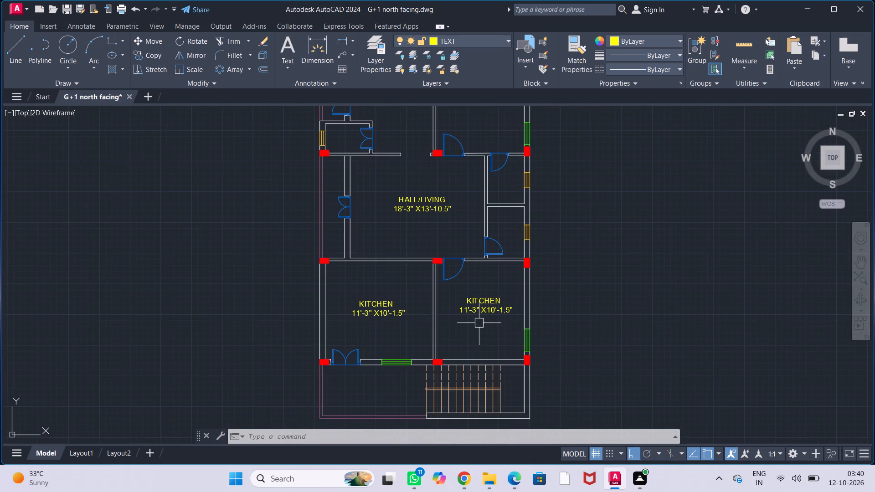
pyautogui.moveTo(479, 323); pyautogui.dragTo(451, 359, button='middle')
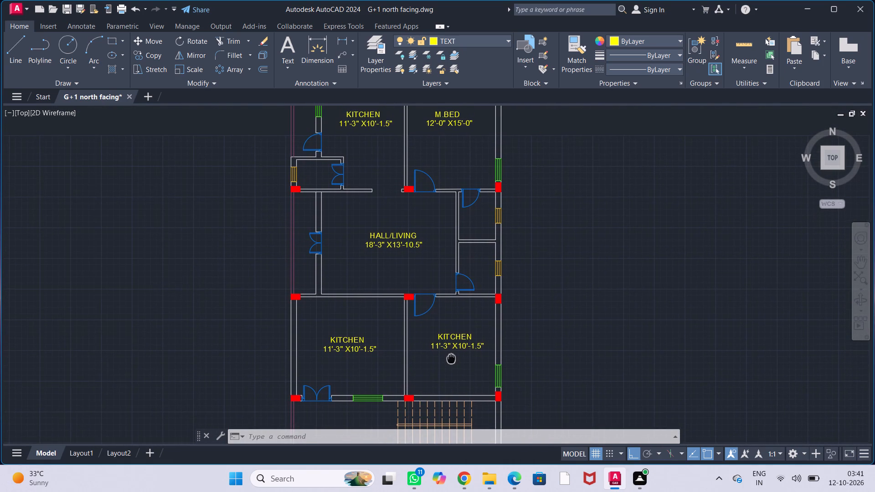
pyautogui.moveTo(451, 359); pyautogui.dragTo(452, 359, button='middle')
pyautogui.moveTo(441, 369); pyautogui.dragTo(443, 366, button='middle')
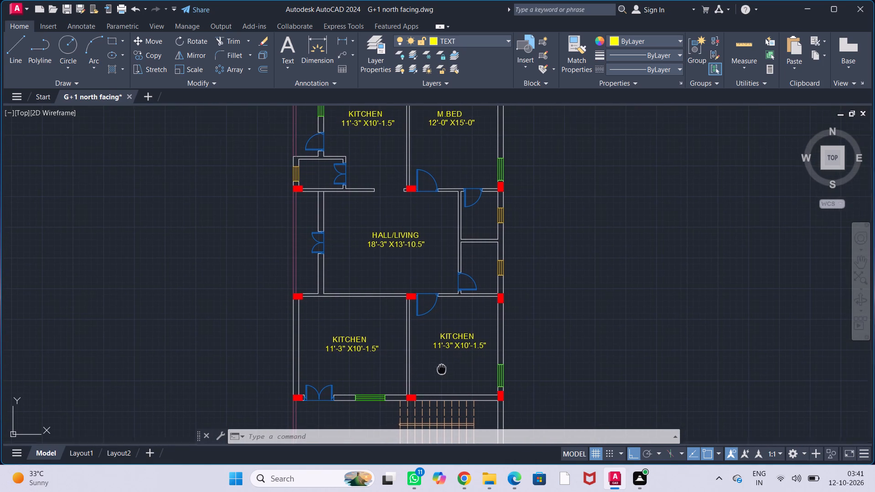
pyautogui.moveTo(443, 366); pyautogui.dragTo(454, 359, button='middle')
pyautogui.scroll(1, 479, 347)
pyautogui.doubleClick(474, 328)
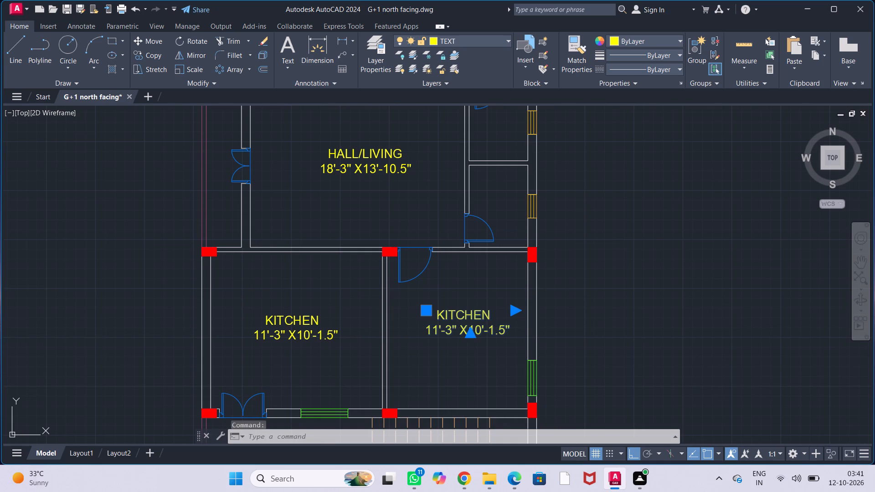
pyautogui.click(491, 317)
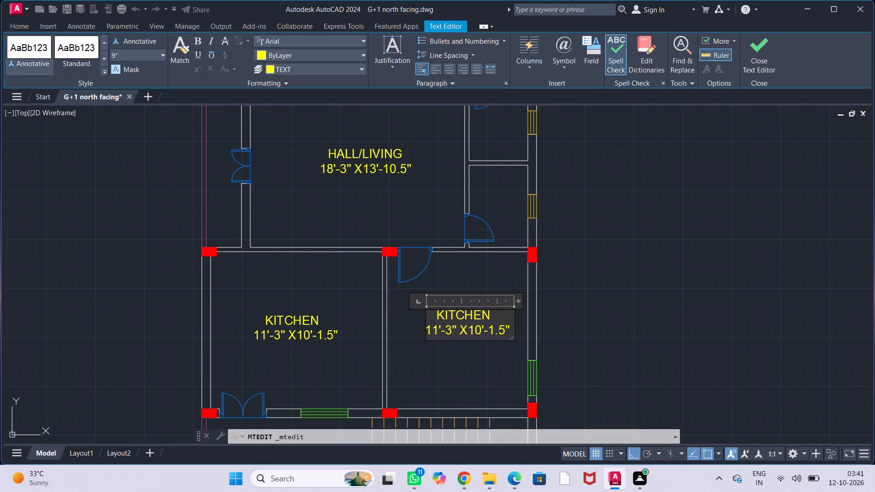
pyautogui.press('BackSpace')
pyautogui.press('BackSpace')
pyautogui.press('BackSpace')
pyautogui.press('BackSpace')
pyautogui.press('BackSpace')
pyautogui.press('BackSpace')
pyautogui.press('BackSpace')
pyautogui.write('C.BED')
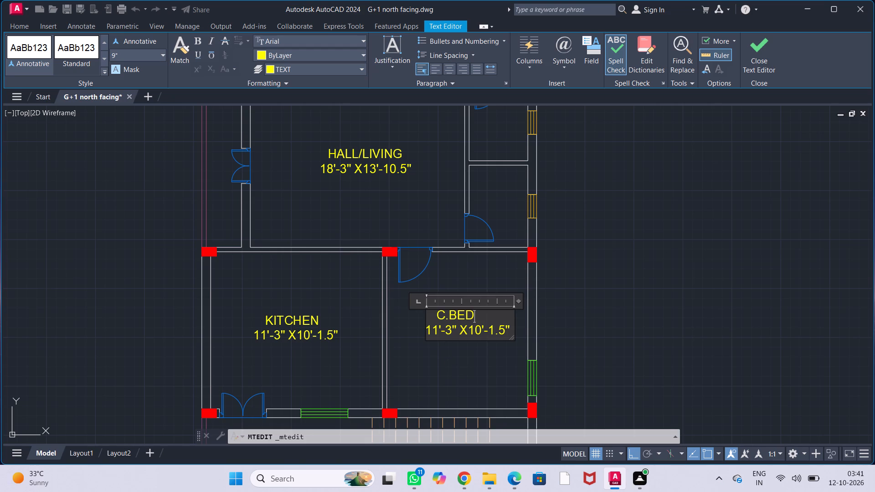
pyautogui.click(445, 360)
pyautogui.press('Escape')
pyautogui.press('Escape')
pyautogui.press('Escape')
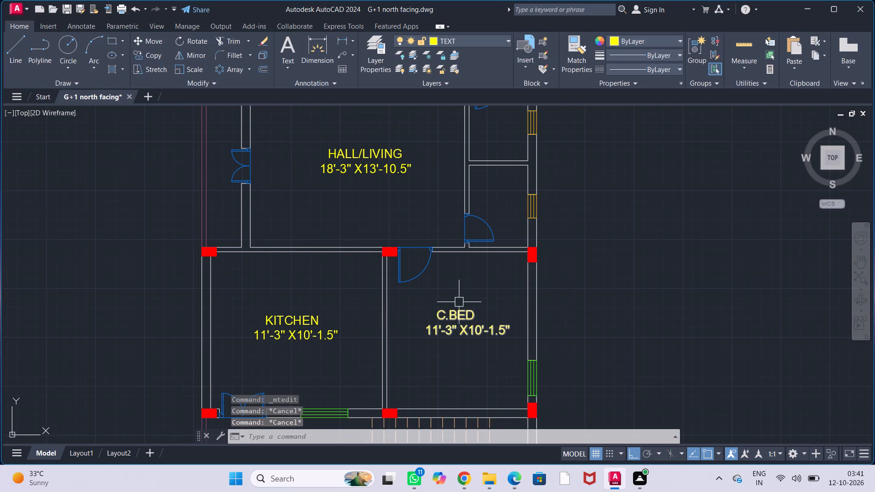
# Dimension the C.BED room's inner width just above its bottom wall.
pyautogui.press('d')
pyautogui.press('l')
pyautogui.press('i')
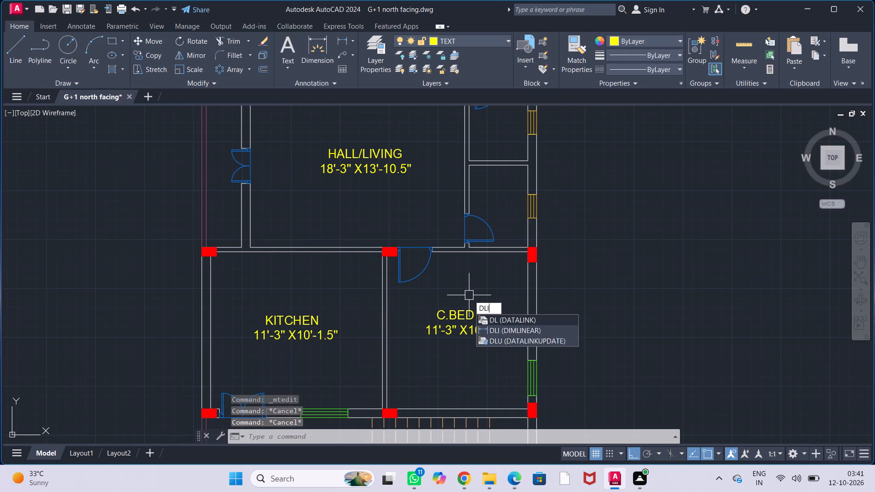
pyautogui.press('Return')
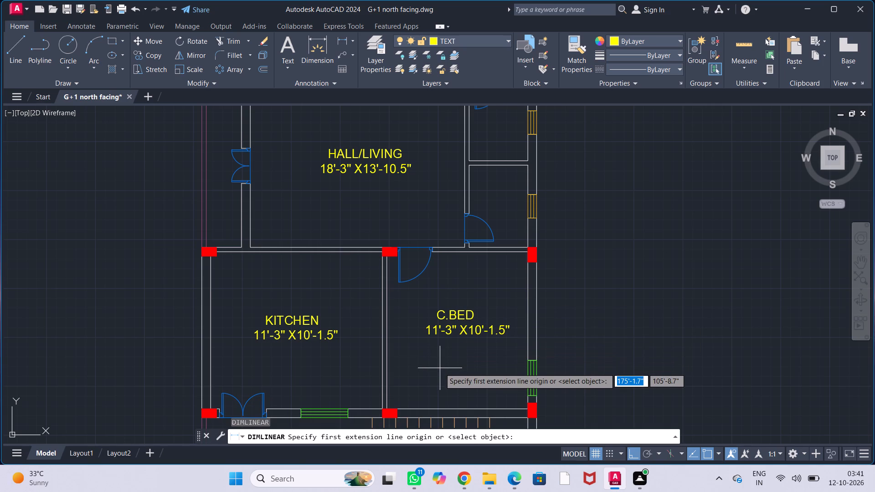
pyautogui.moveTo(440, 367); pyautogui.dragTo(450, 284, button='middle')
pyautogui.scroll(2, 427, 325)
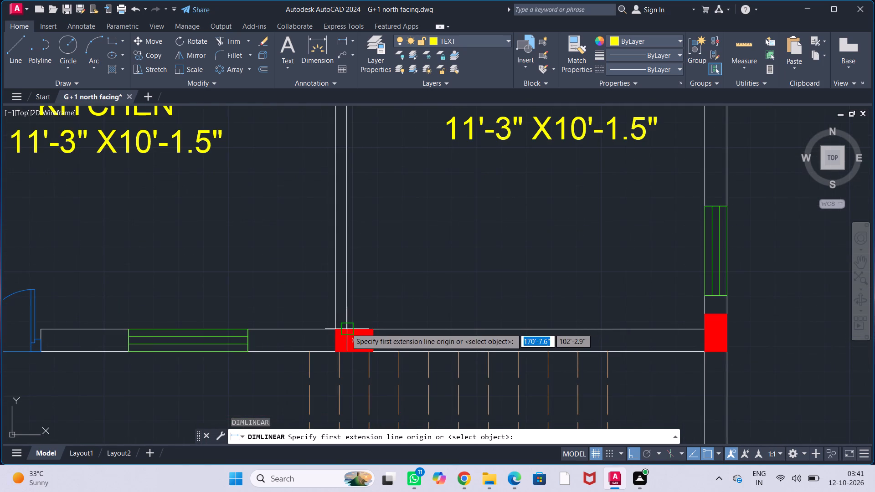
pyautogui.click(346, 328)
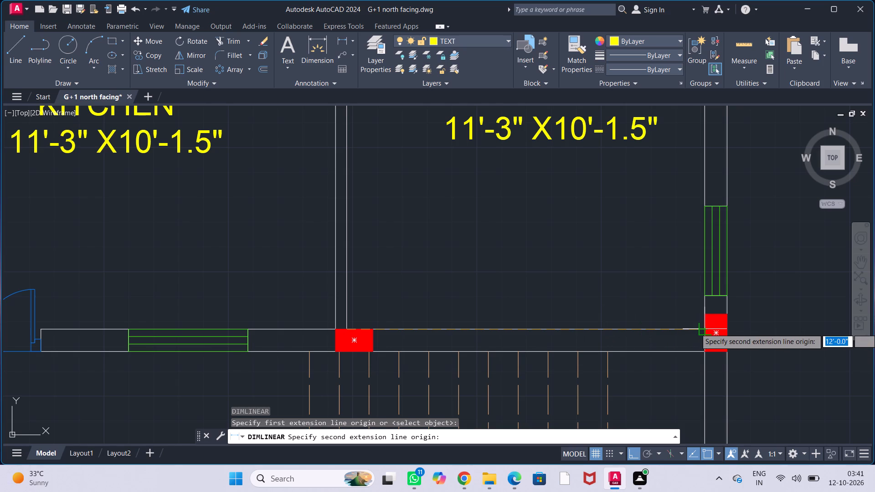
pyautogui.click(706, 328)
pyautogui.click(661, 300)
# Dimension the C.BED room's inner vertical length, placing the dimension outside its right wall.
pyautogui.scroll(-2, 659, 296)
pyautogui.moveTo(651, 265); pyautogui.dragTo(650, 269, button='middle')
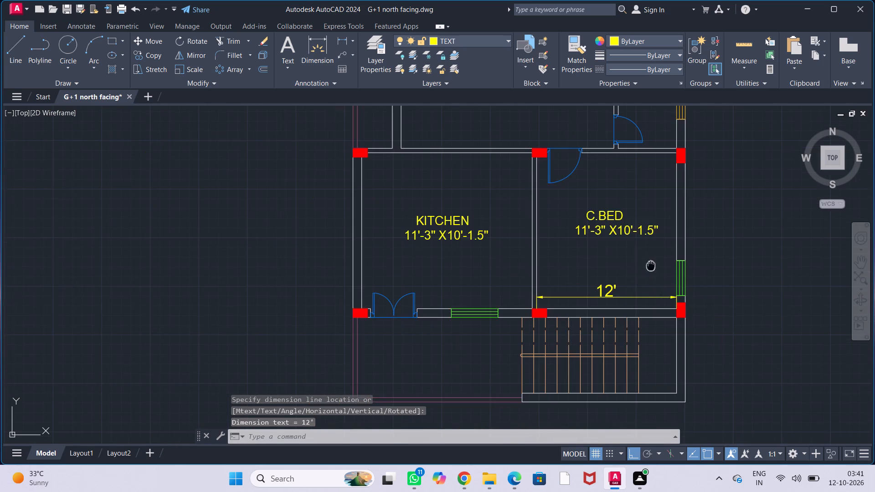
pyautogui.moveTo(650, 269); pyautogui.dragTo(606, 321, button='middle')
pyautogui.scroll(1, 602, 318)
pyautogui.moveTo(602, 318); pyautogui.dragTo(586, 318, button='middle')
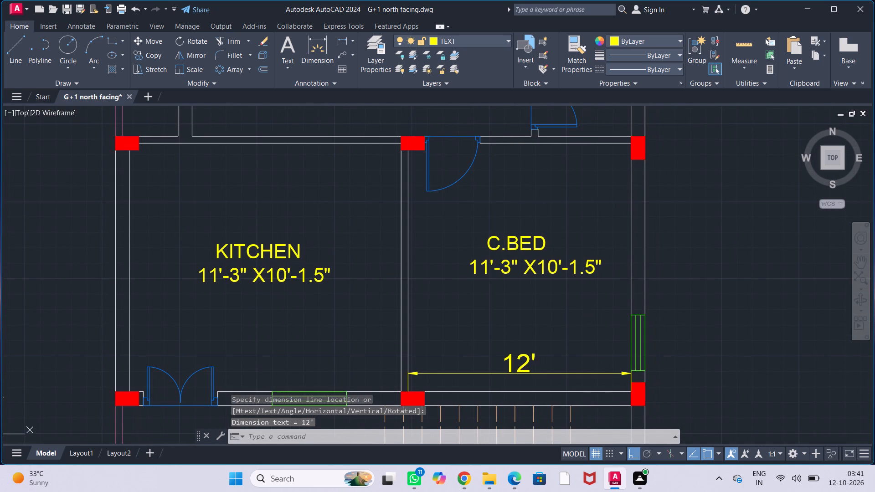
pyautogui.press('Return')
pyautogui.click(628, 145)
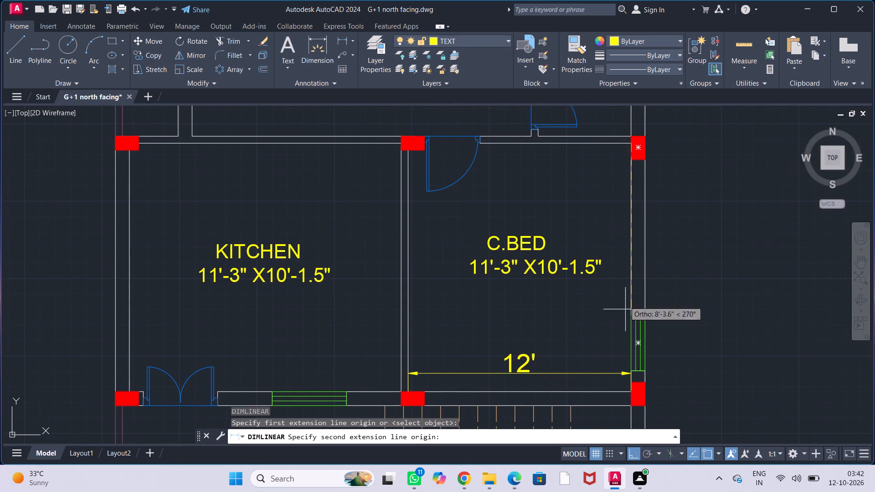
pyautogui.click(629, 392)
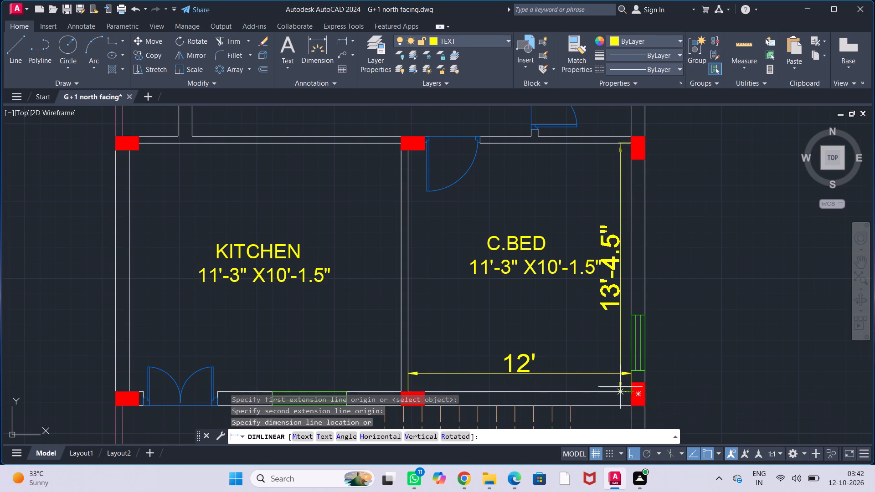
pyautogui.click(678, 384)
# Change the size line of the C.BED label to 12'-0" X13'-4.5".
pyautogui.doubleClick(565, 268)
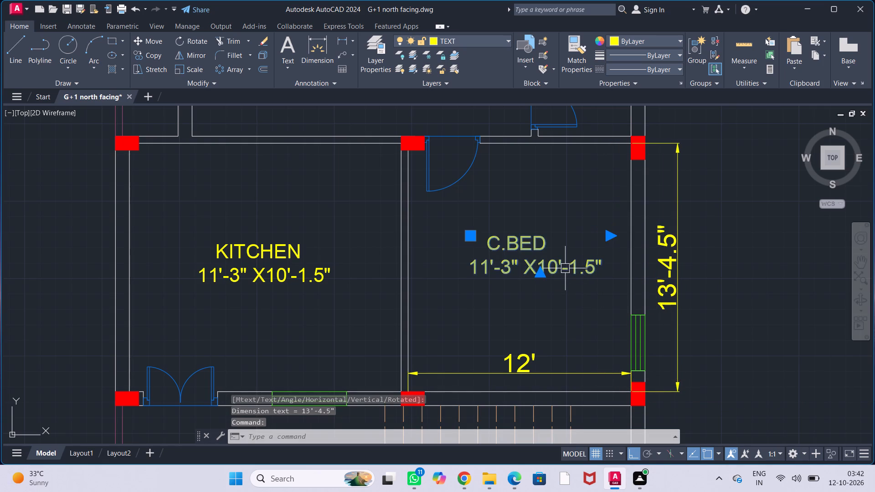
pyautogui.click(487, 267)
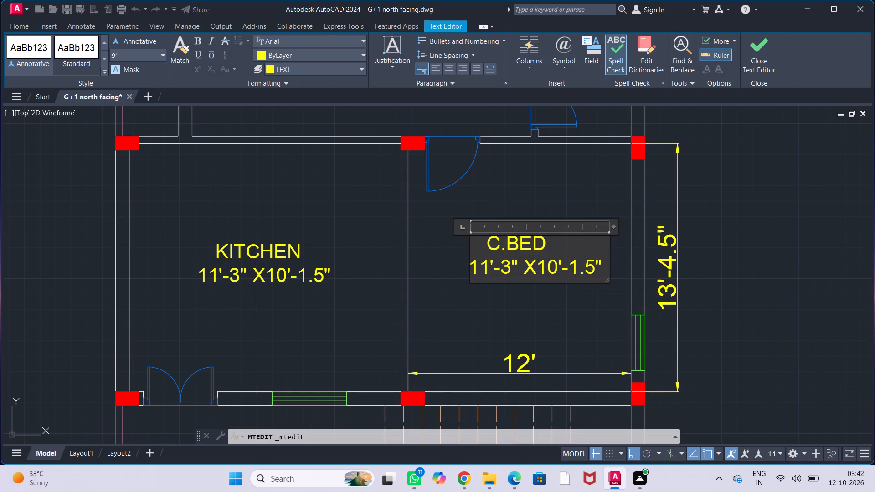
pyautogui.press('BackSpace')
pyautogui.press('2')
pyautogui.press('Right')
pyautogui.press('Right')
pyautogui.press('Right')
pyautogui.press('BackSpace')
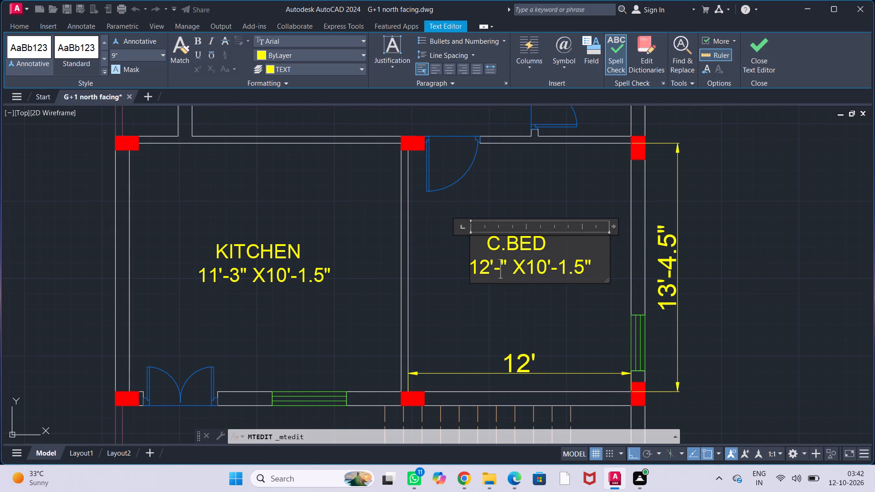
pyautogui.press('0')
pyautogui.press('Right')
pyautogui.press('Right')
pyautogui.press('Right')
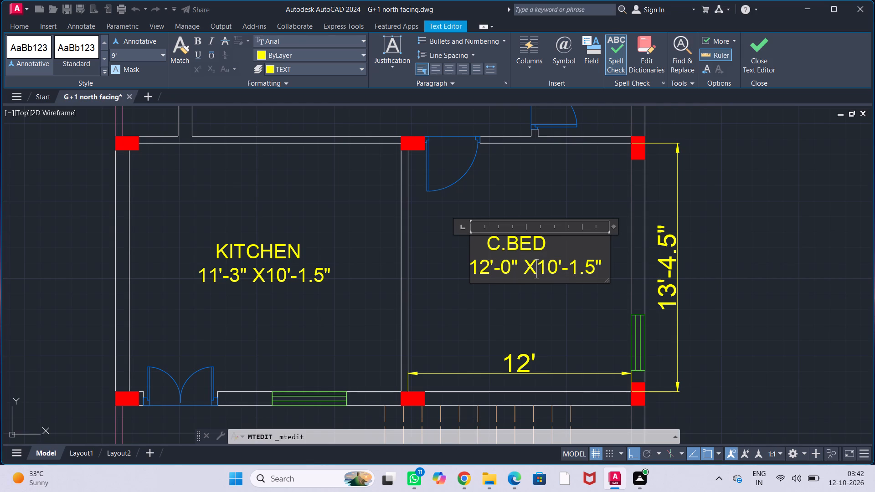
pyautogui.press('Right')
pyautogui.press('Right')
pyautogui.press('BackSpace')
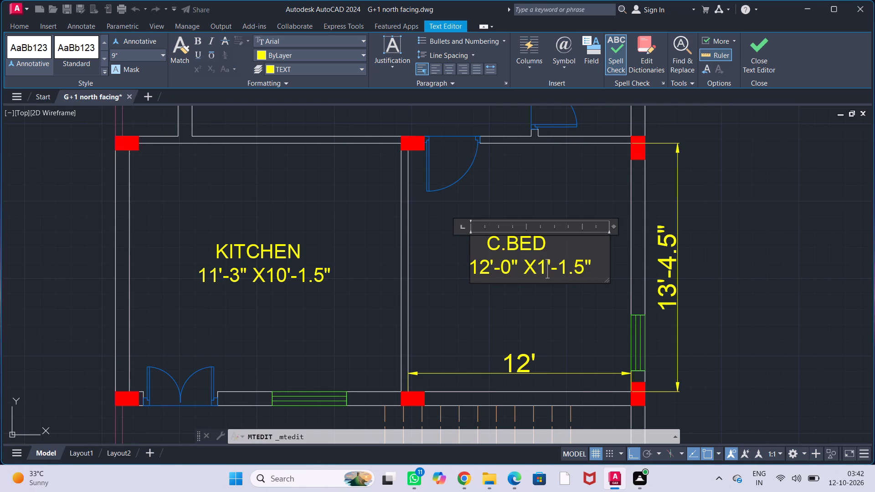
pyautogui.press('2')
pyautogui.press('BackSpace')
pyautogui.press('3')
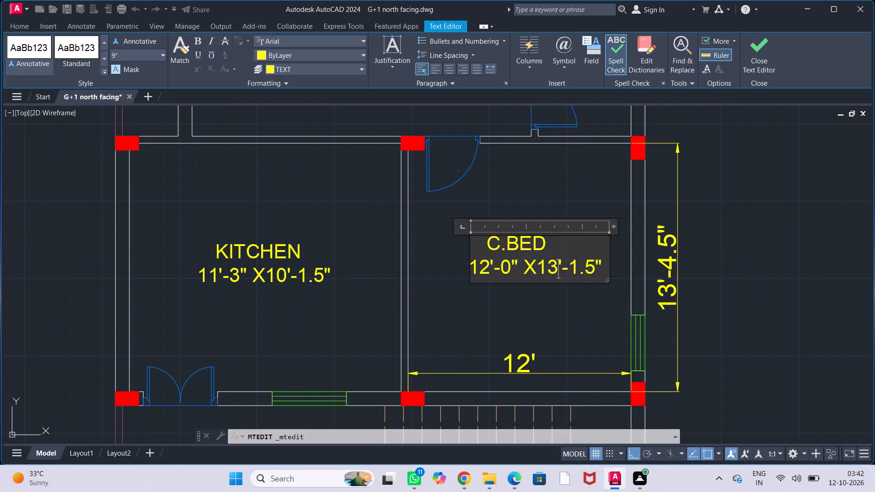
pyautogui.press('Right')
pyautogui.press('Right')
pyautogui.press('Right')
pyautogui.press('BackSpace')
pyautogui.press('4')
# Indent the C.BED name by three more spaces to centre it over the size line, and finish editing.
pyautogui.click(482, 241)
pyautogui.press('space')
pyautogui.press('space')
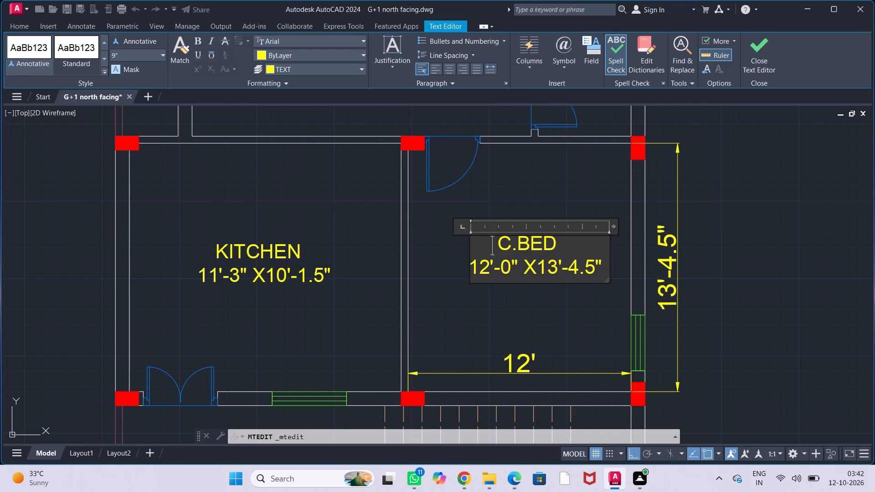
pyautogui.press('space')
pyautogui.click(572, 310)
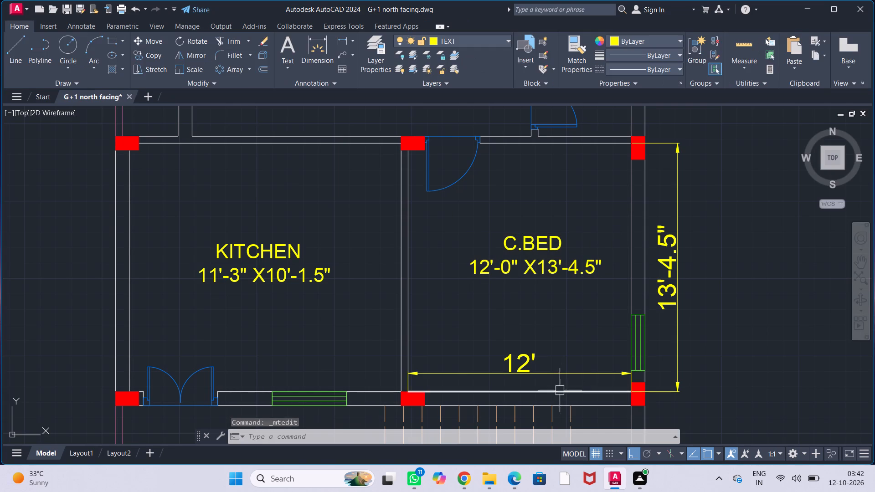
# Delete the horizontal and vertical dimensions from the C.BED room.
pyautogui.click(563, 375)
pyautogui.click(676, 319)
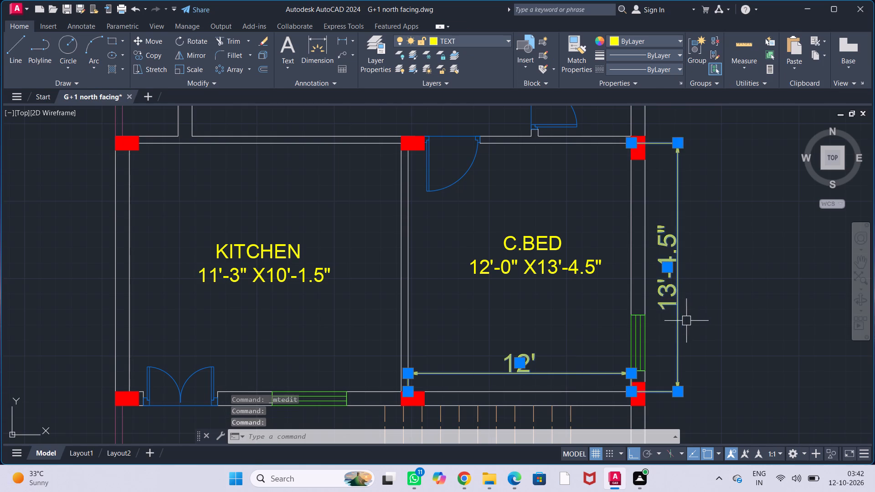
pyautogui.press('Delete')
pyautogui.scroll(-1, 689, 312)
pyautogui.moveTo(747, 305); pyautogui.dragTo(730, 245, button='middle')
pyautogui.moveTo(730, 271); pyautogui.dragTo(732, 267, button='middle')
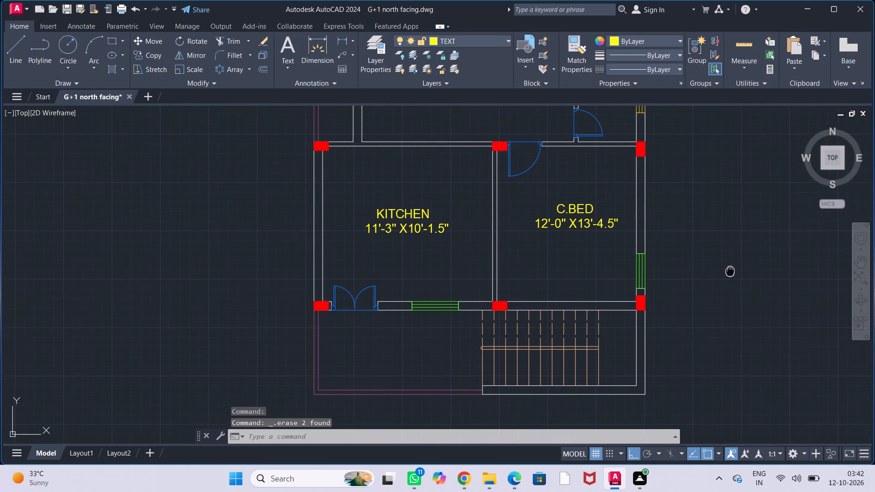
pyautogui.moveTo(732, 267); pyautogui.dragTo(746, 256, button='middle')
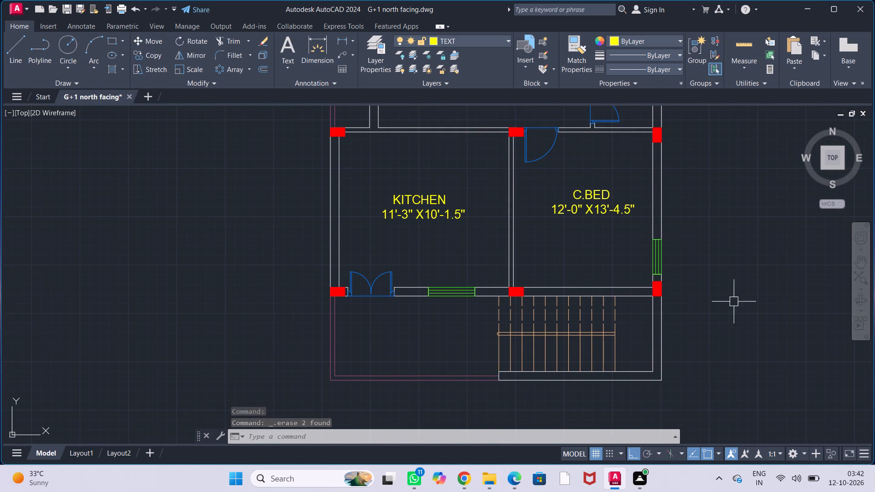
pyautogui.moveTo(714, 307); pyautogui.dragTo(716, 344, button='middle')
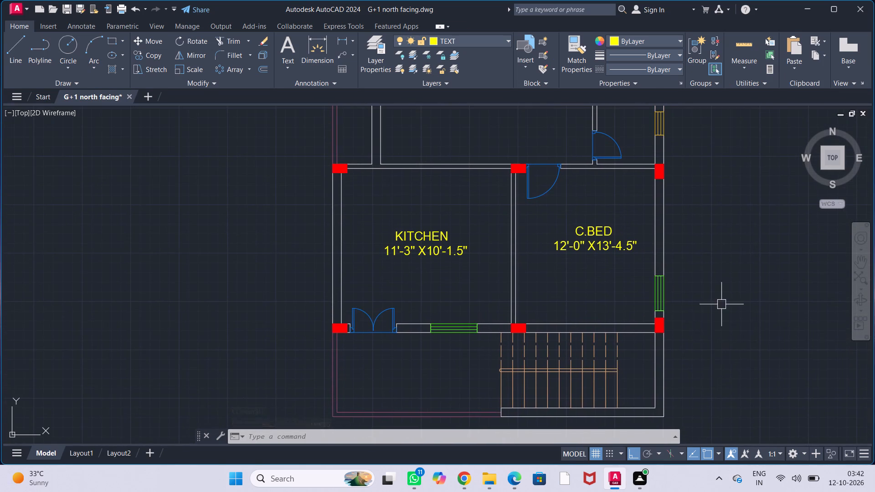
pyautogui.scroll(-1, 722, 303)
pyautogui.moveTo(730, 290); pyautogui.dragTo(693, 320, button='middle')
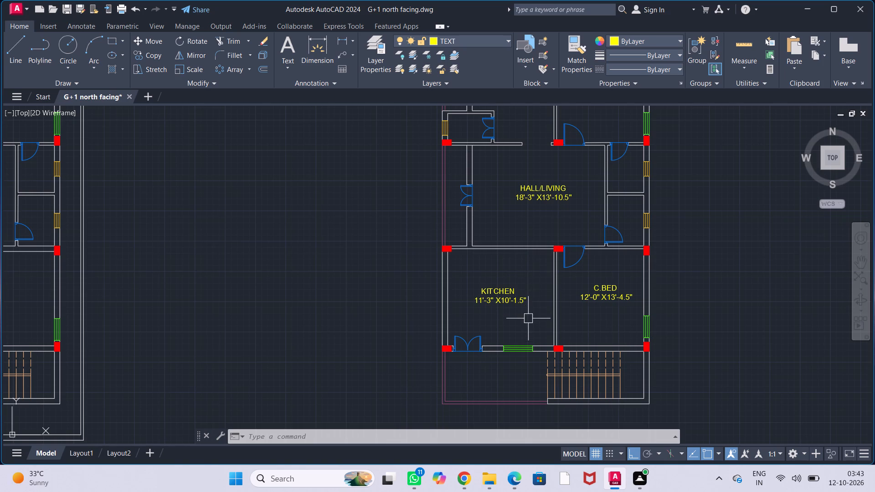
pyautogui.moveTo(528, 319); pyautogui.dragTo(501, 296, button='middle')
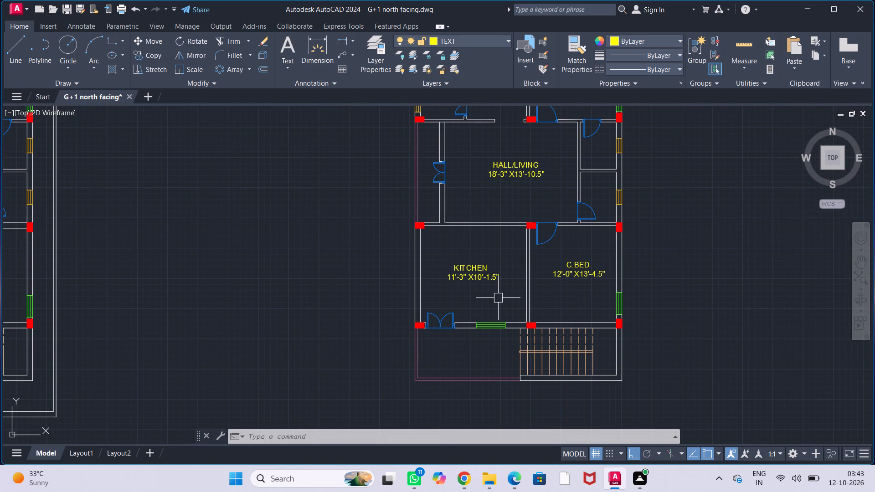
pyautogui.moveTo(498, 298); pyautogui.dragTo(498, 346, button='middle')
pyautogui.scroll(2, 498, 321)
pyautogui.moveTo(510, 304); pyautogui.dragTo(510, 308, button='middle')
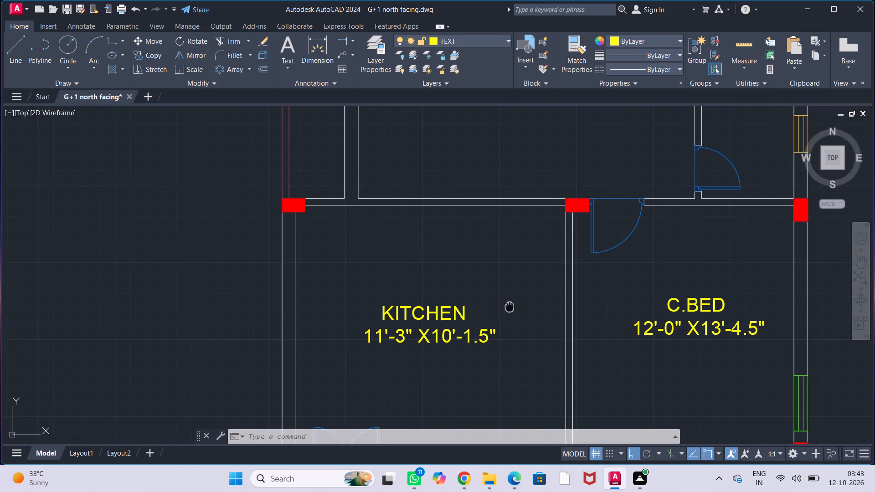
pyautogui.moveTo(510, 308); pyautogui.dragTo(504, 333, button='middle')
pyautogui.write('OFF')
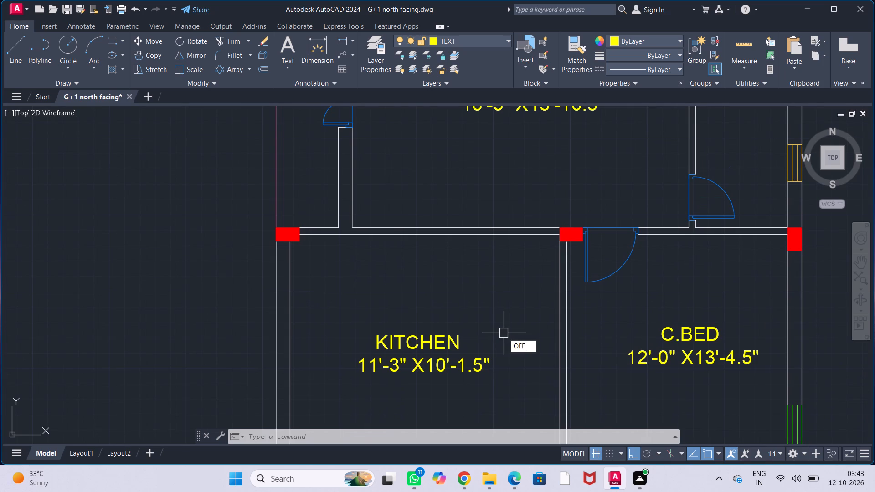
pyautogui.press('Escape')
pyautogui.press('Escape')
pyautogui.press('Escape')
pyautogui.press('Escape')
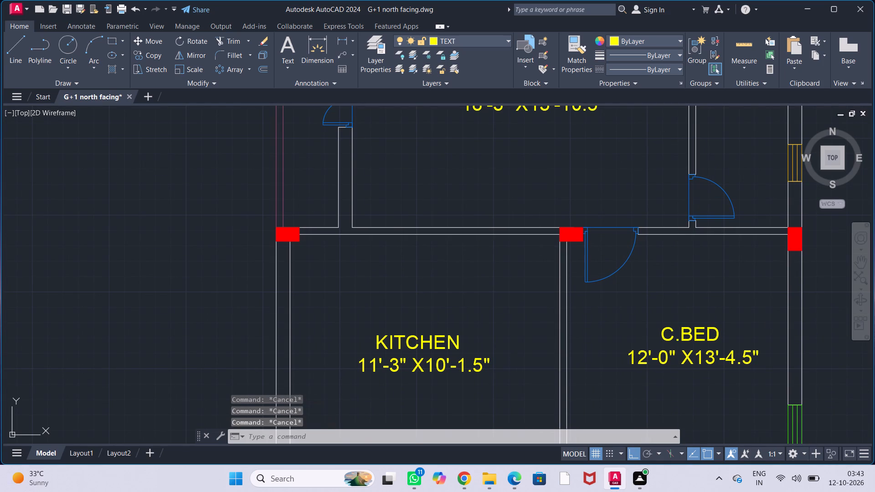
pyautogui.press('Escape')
# Make the Wall layer current and offset the kitchen-side line of the KITCHEN/C.BED partition 4.5" into the kitchen.
pyautogui.click(488, 39)
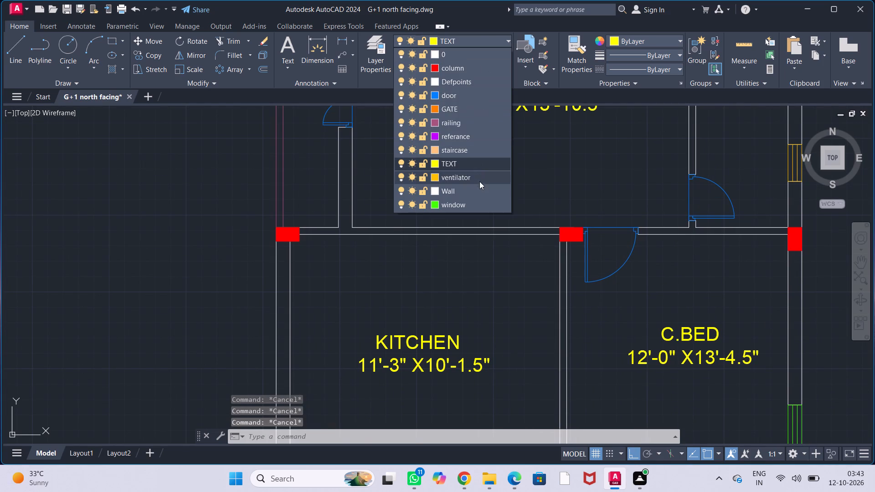
pyautogui.click(479, 189)
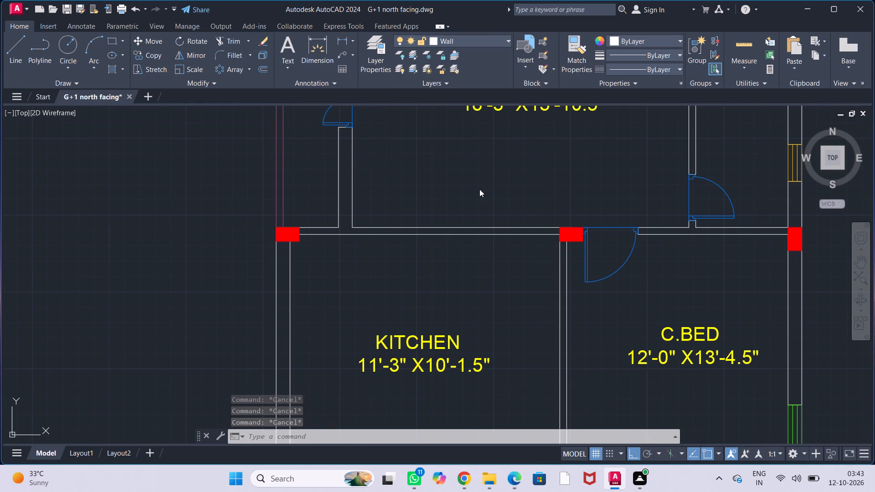
pyautogui.write('OFF')
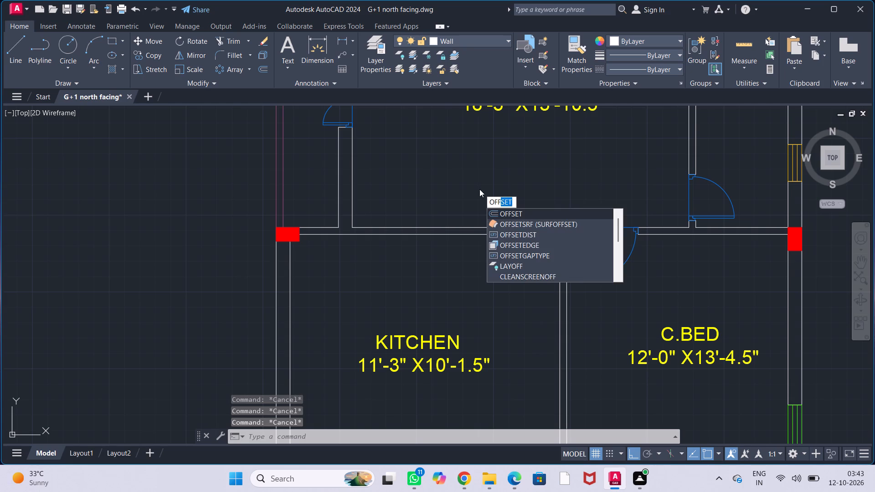
pyautogui.press('Return')
pyautogui.write('4.5"')
pyautogui.press('Return')
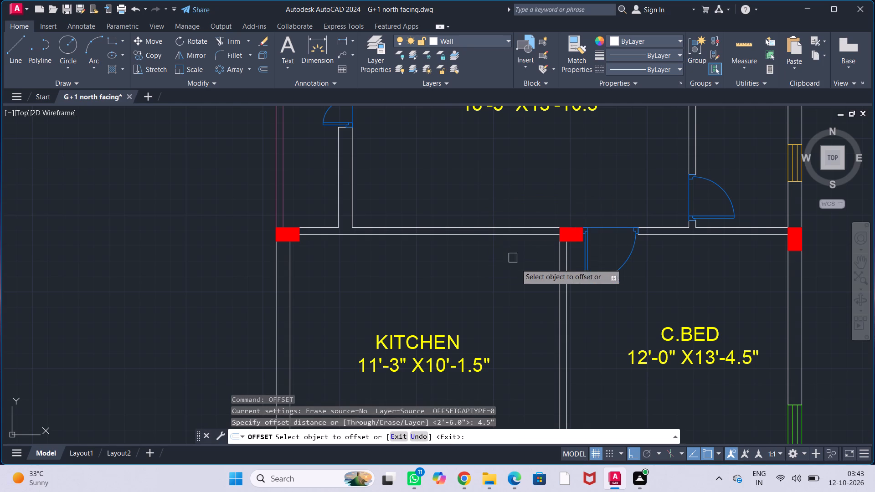
pyautogui.click(558, 303)
pyautogui.click(520, 309)
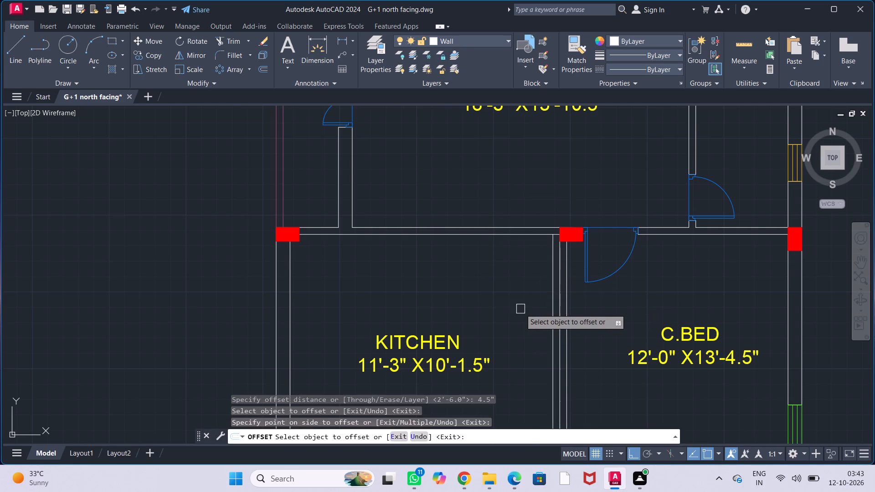
pyautogui.press('Escape')
pyautogui.press('Escape')
pyautogui.press('Escape')
pyautogui.press('Escape')
pyautogui.press('Escape')
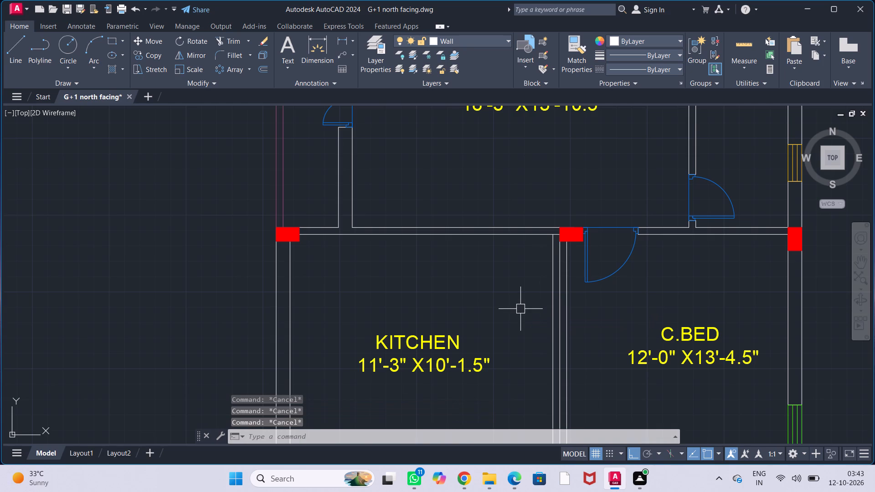
# Offset the new line beside the KITCHEN/C.BED partition 4' further into the kitchen.
pyautogui.write('OFF')
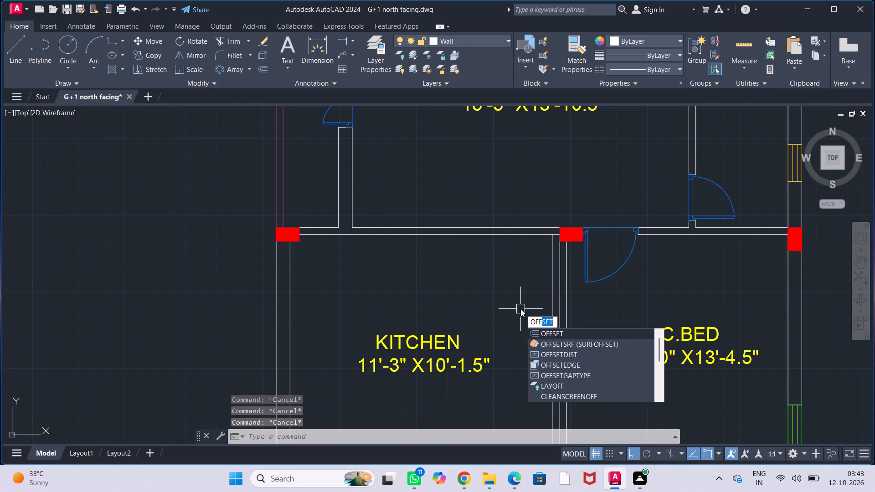
pyautogui.press('Return')
pyautogui.write("4'")
pyautogui.press('Return')
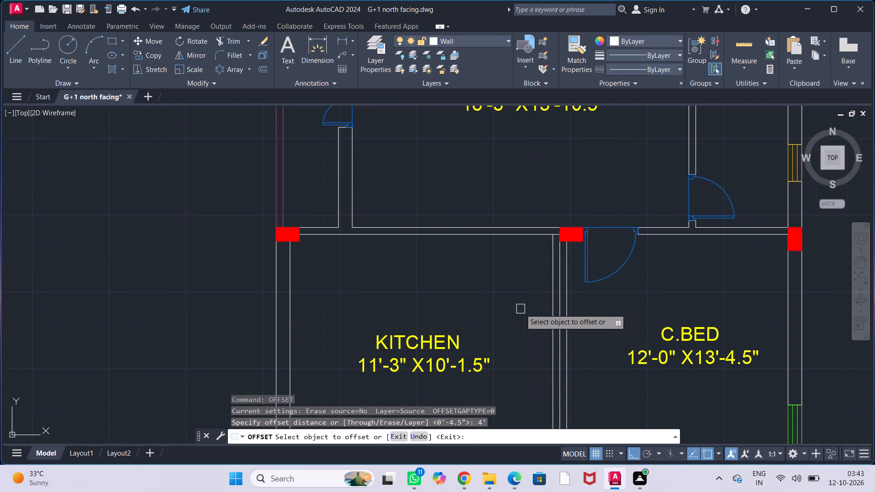
pyautogui.click(554, 298)
pyautogui.click(477, 308)
pyautogui.press('Escape')
pyautogui.press('Escape')
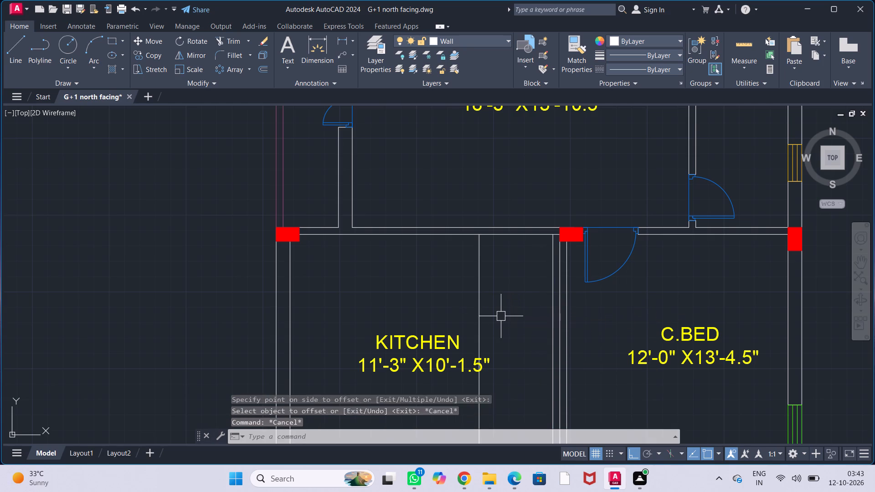
pyautogui.press('Escape')
pyautogui.press('Escape')
pyautogui.press('Escape')
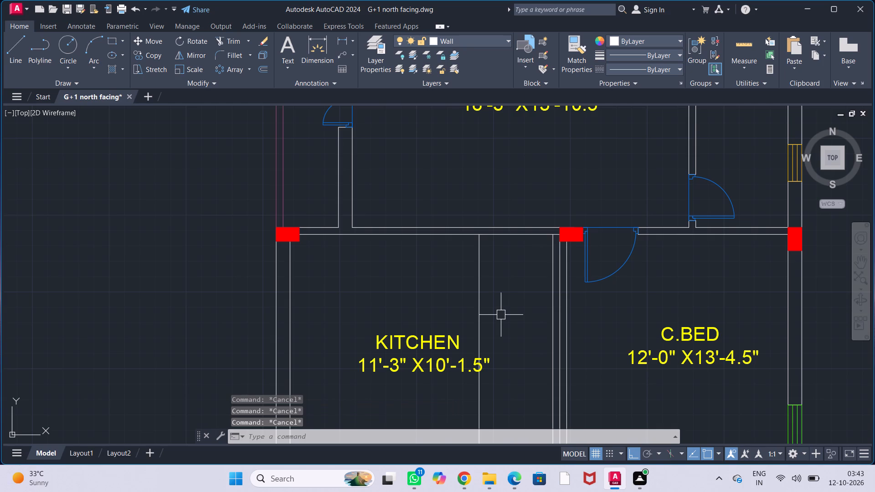
# Extend both offset lines through the KITCHEN/HALL wall to its hall-side face.
pyautogui.write('EX')
pyautogui.press('Return')
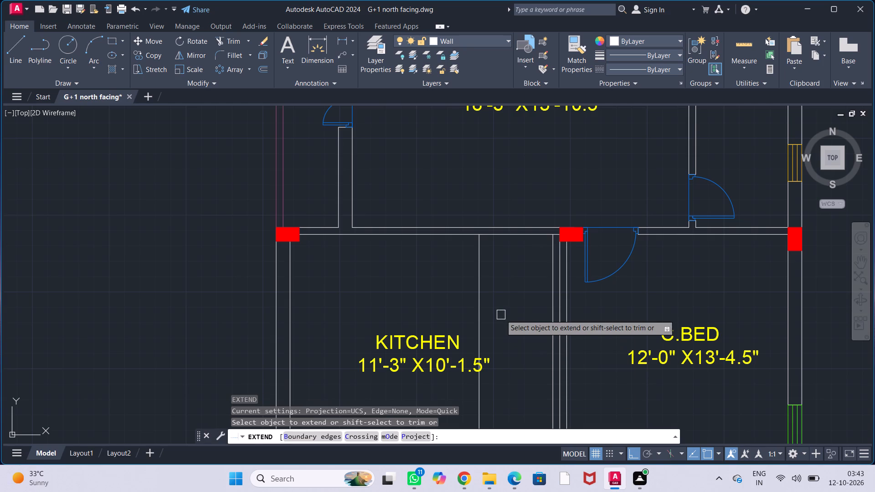
pyautogui.click(477, 296)
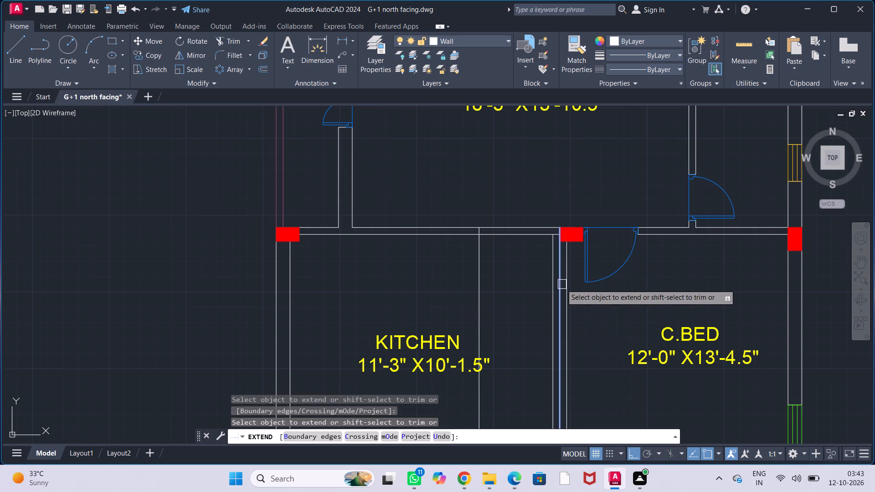
pyautogui.click(554, 287)
pyautogui.press('Escape')
pyautogui.press('Escape')
pyautogui.press('Escape')
pyautogui.press('Escape')
pyautogui.press('Escape')
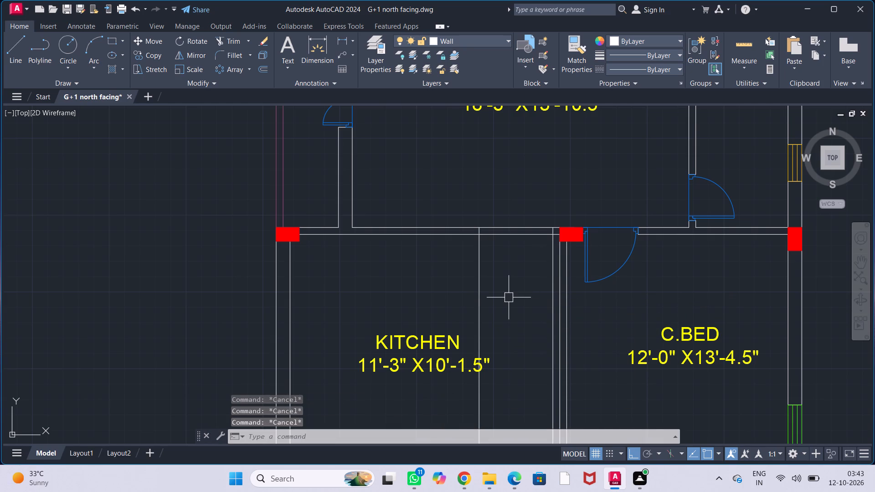
# Trim the KITCHEN/HALL wall between the offset lines to form a 4' opening, and remove the offset lines' remainders inside the kitchen.
pyautogui.write('TR')
pyautogui.press('Return')
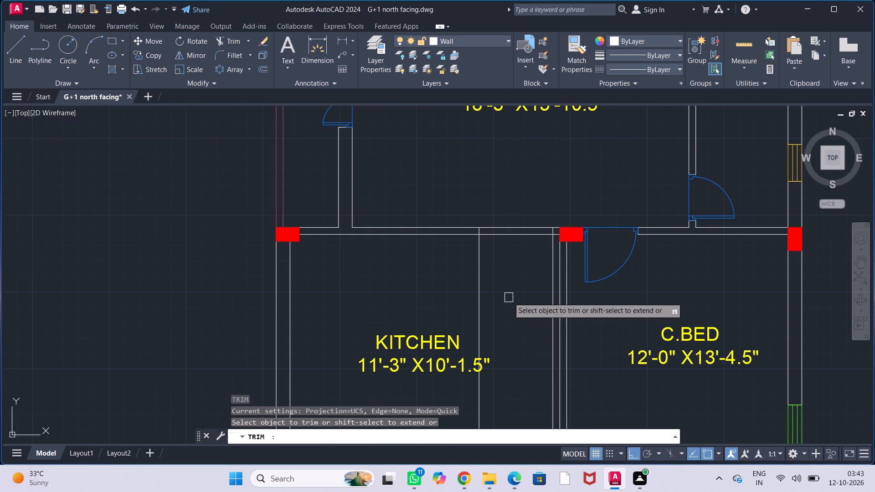
pyautogui.click(481, 294)
pyautogui.moveTo(518, 203); pyautogui.dragTo(520, 270)
pyautogui.click(550, 292)
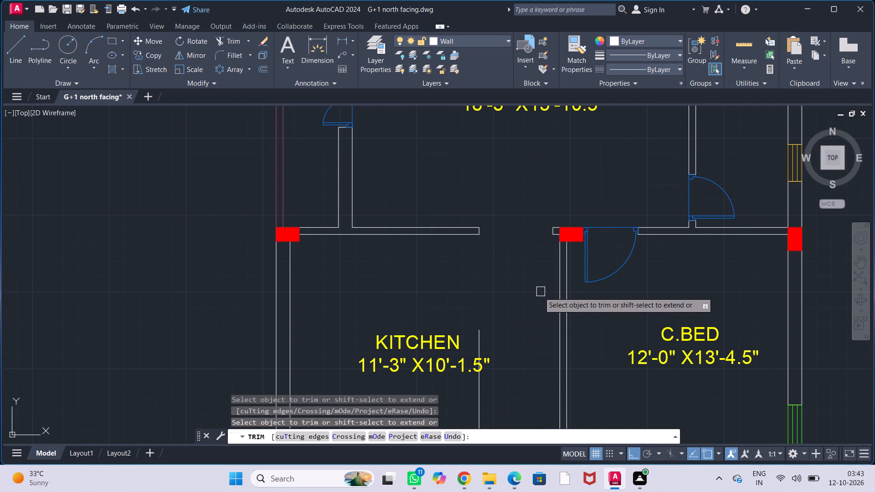
pyautogui.press('Escape')
pyautogui.press('Escape')
pyautogui.press('Escape')
pyautogui.press('Escape')
pyautogui.click(481, 329)
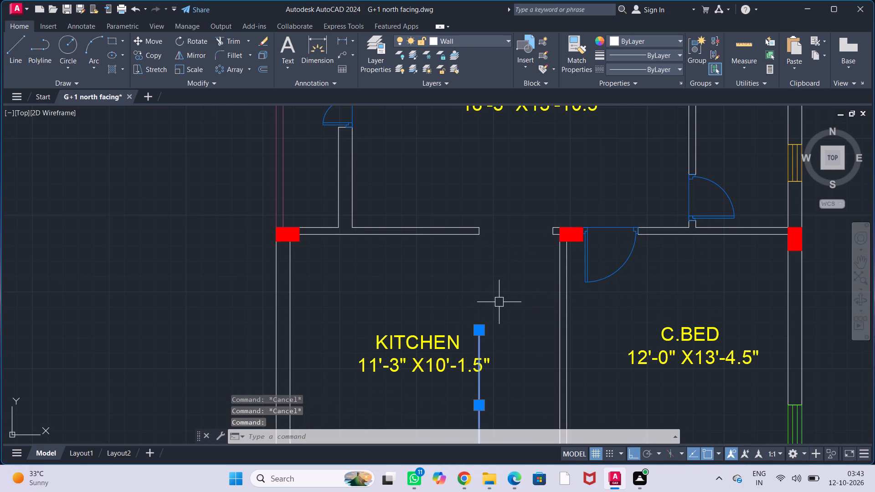
pyautogui.press('Delete')
# Examine the new wall opening and the surrounding rooms in the context of both floor plans.
pyautogui.scroll(-1, 504, 283)
pyautogui.moveTo(504, 283); pyautogui.dragTo(518, 253, button='middle')
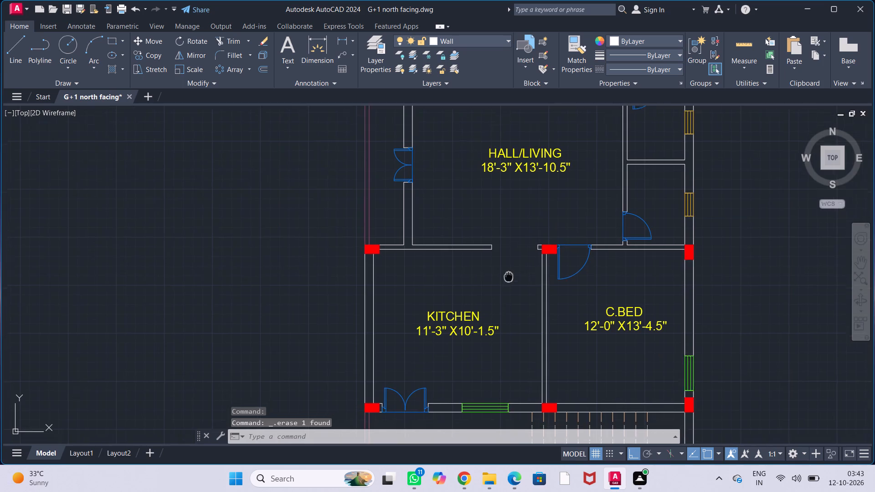
pyautogui.moveTo(518, 253); pyautogui.dragTo(522, 244, button='middle')
pyautogui.moveTo(522, 246); pyautogui.dragTo(519, 271, button='middle')
pyautogui.scroll(-3, 519, 271)
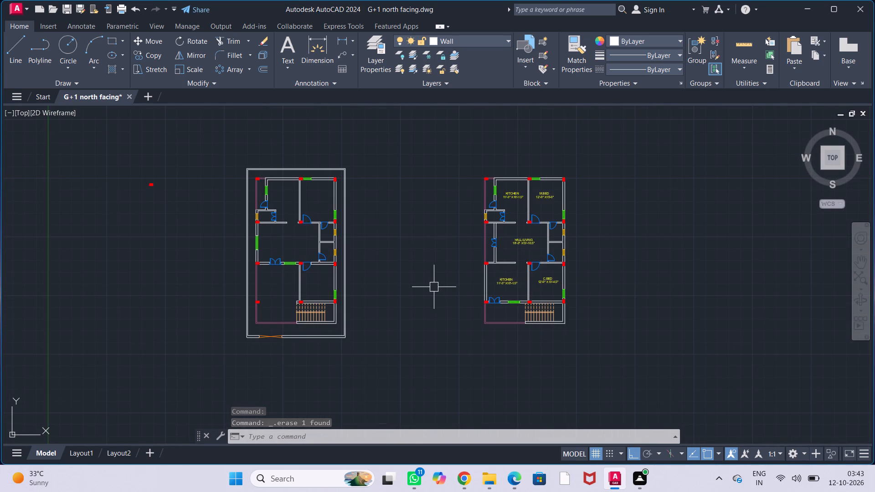
pyautogui.scroll(2, 434, 287)
pyautogui.scroll(-1, 434, 287)
pyautogui.scroll(2, 548, 282)
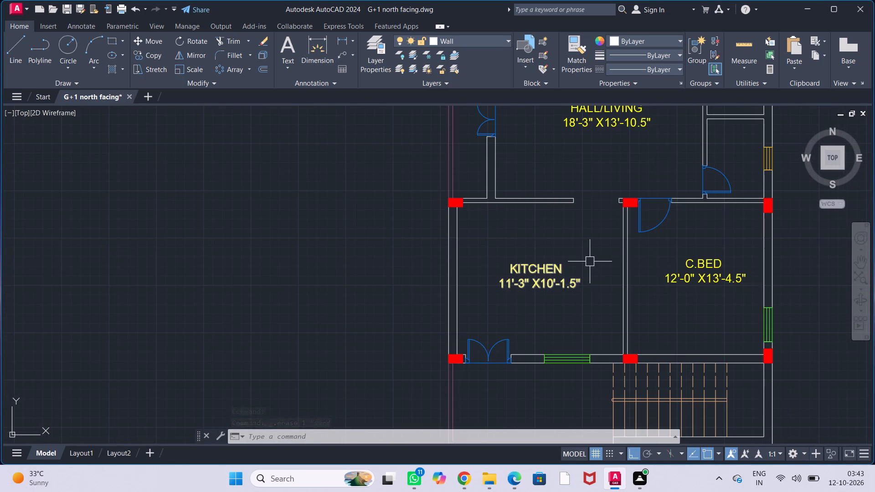
pyautogui.moveTo(592, 254); pyautogui.dragTo(546, 261, button='middle')
pyautogui.scroll(1, 543, 263)
pyautogui.moveTo(565, 257); pyautogui.dragTo(534, 264, button='middle')
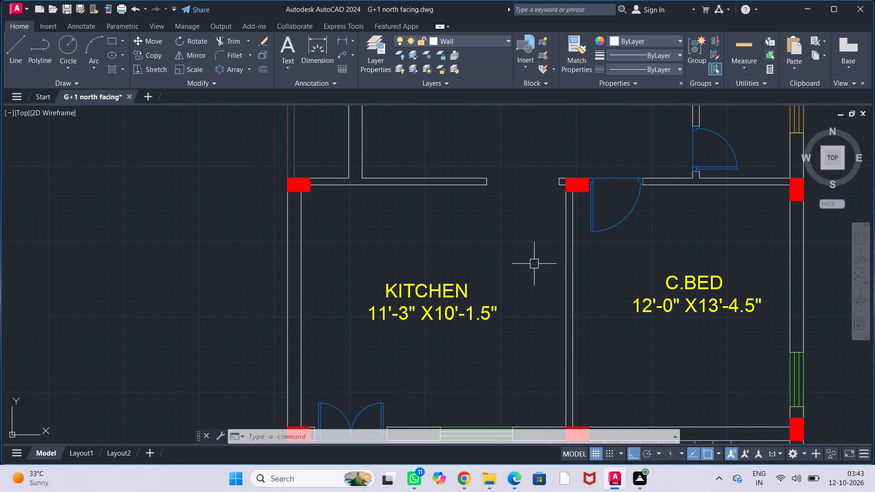
pyautogui.scroll(-1, 534, 264)
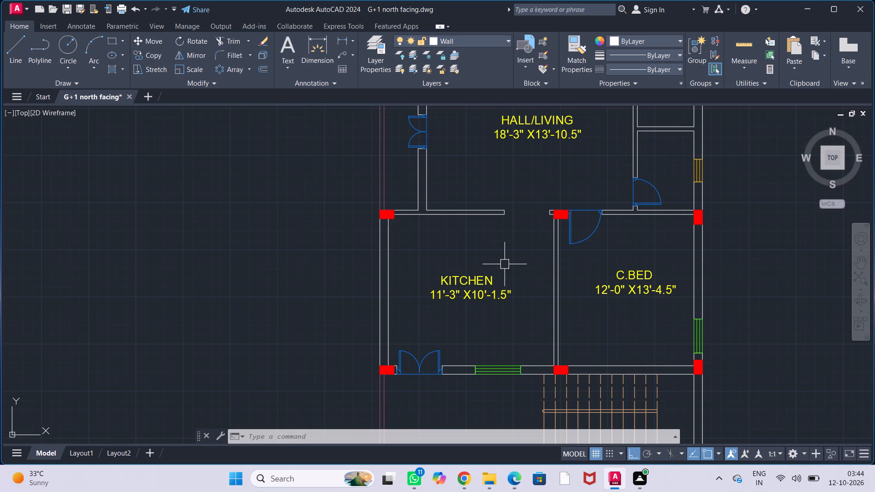
# Add a horizontal linear dimension between the inner wall faces of the room labelled KITCHEN beside C.BED.
pyautogui.write('DLI')
pyautogui.press('Return')
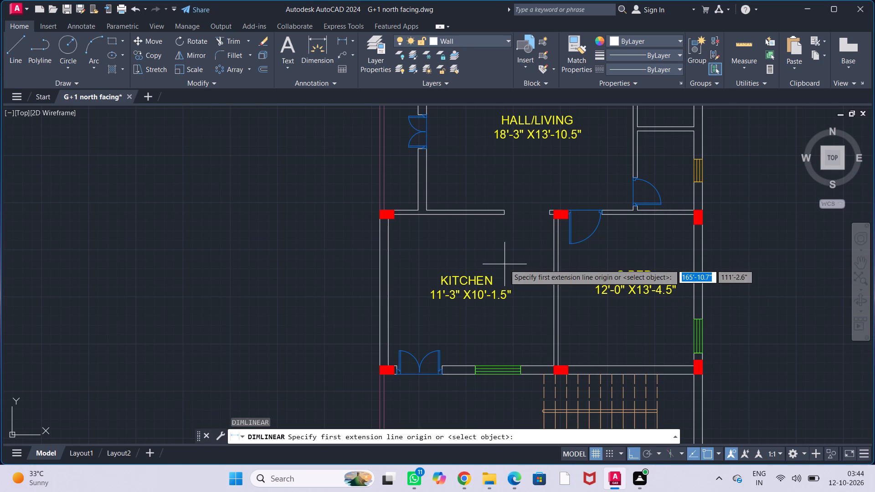
pyautogui.scroll(2, 389, 225)
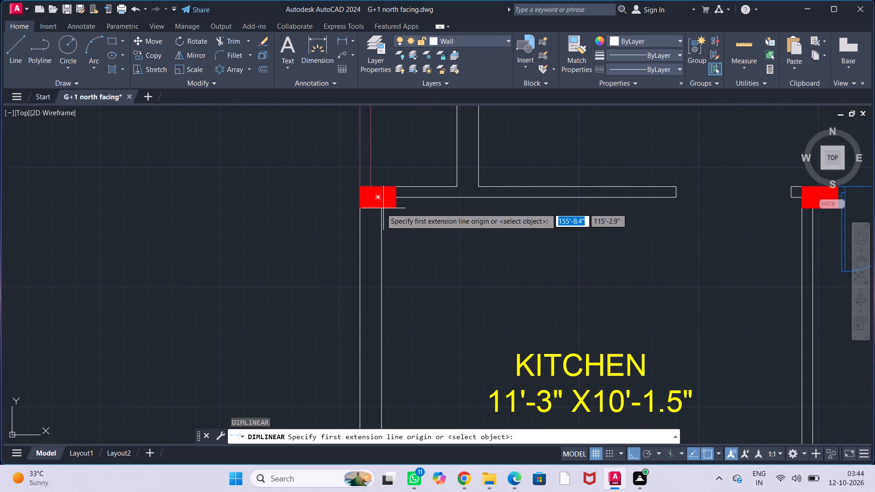
pyautogui.click(381, 208)
pyautogui.scroll(-1, 604, 226)
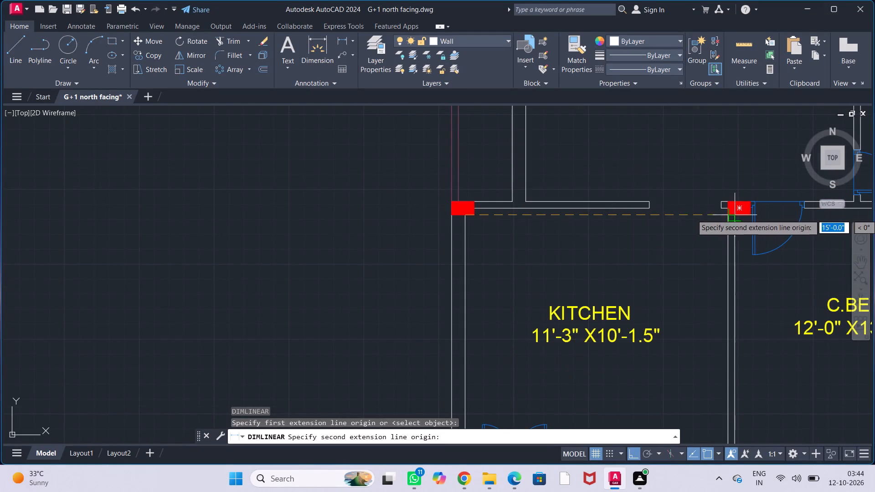
pyautogui.scroll(2, 735, 216)
pyautogui.click(712, 208)
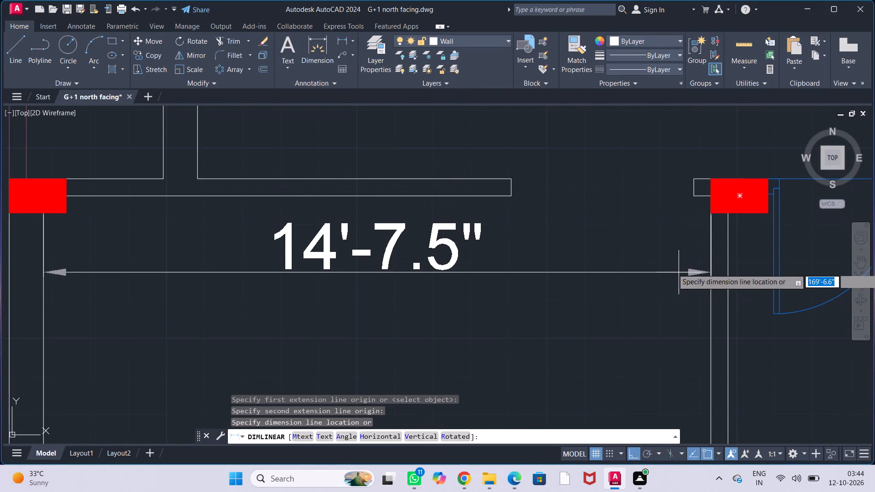
pyautogui.scroll(-1, 677, 267)
pyautogui.moveTo(670, 276); pyautogui.dragTo(662, 232, button='middle')
pyautogui.click(648, 209)
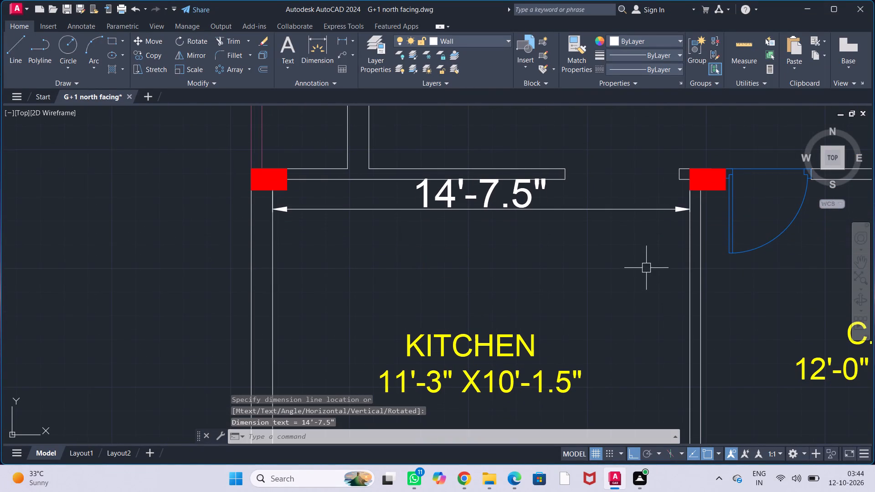
# Add a vertical linear dimension along the same room's outer side wall, from the upper to the lower inner wall face.
pyautogui.scroll(-1, 646, 267)
pyautogui.moveTo(659, 277); pyautogui.dragTo(619, 217, button='middle')
pyautogui.press('Return')
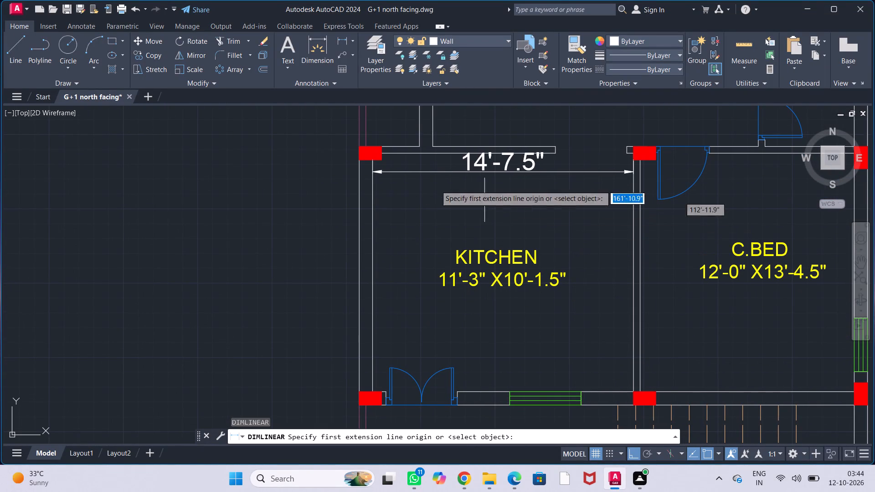
pyautogui.scroll(3, 370, 160)
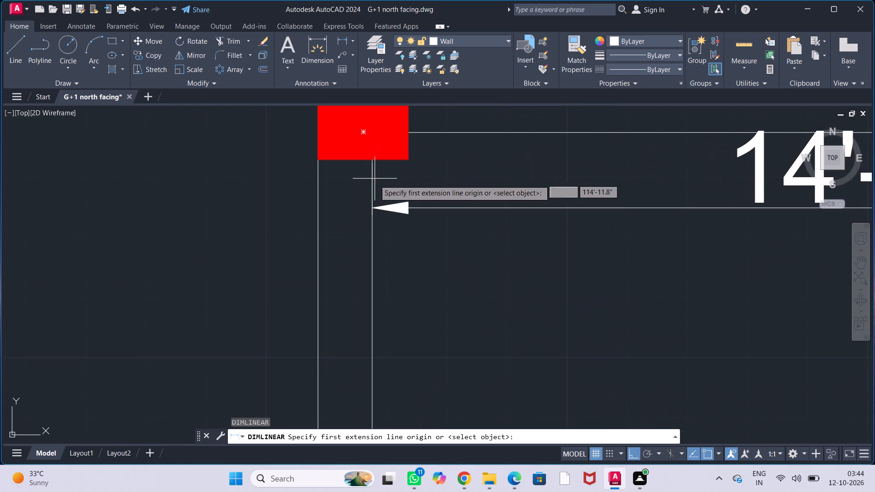
pyautogui.click(367, 132)
pyautogui.scroll(-2, 367, 285)
pyautogui.moveTo(383, 308); pyautogui.dragTo(388, 249, button='middle')
pyautogui.moveTo(401, 314); pyautogui.dragTo(399, 244, button='middle')
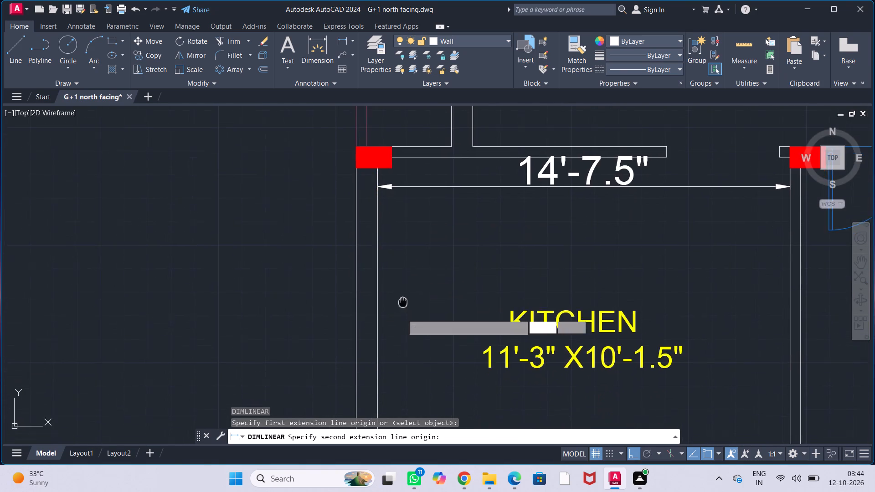
pyautogui.moveTo(412, 310); pyautogui.dragTo(407, 192, button='middle')
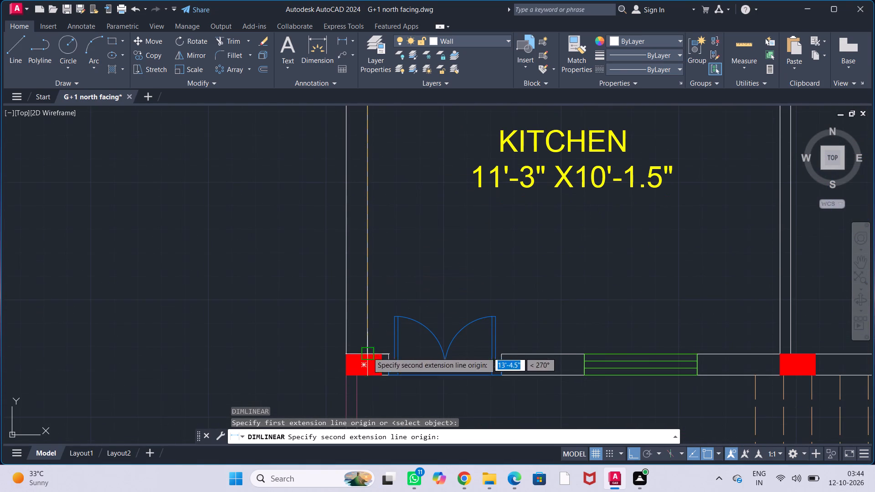
pyautogui.scroll(3, 371, 351)
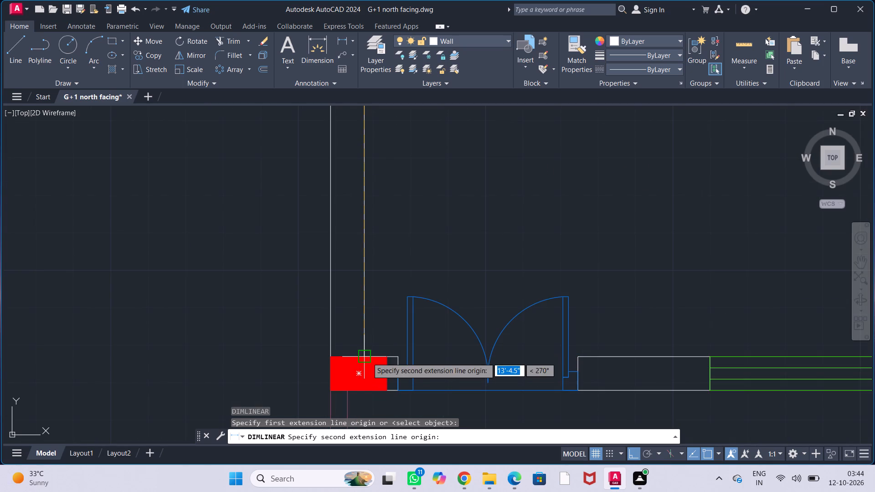
pyautogui.click(367, 355)
pyautogui.scroll(-2, 319, 328)
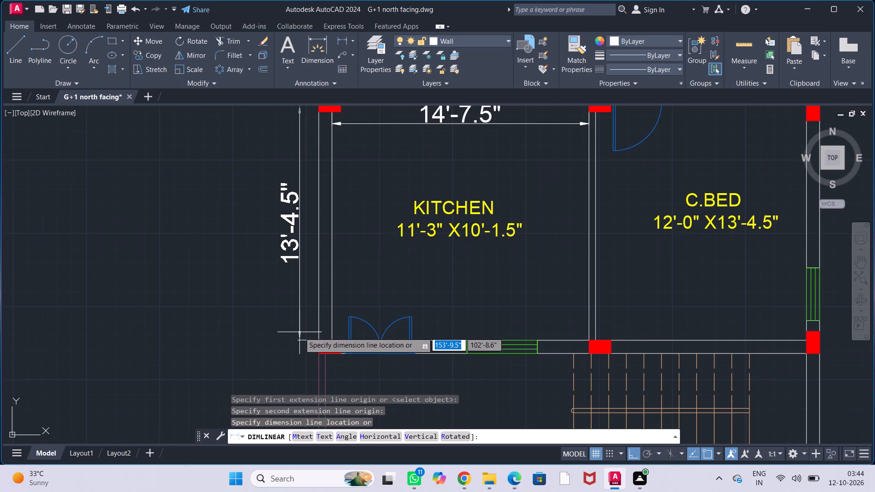
pyautogui.click(292, 332)
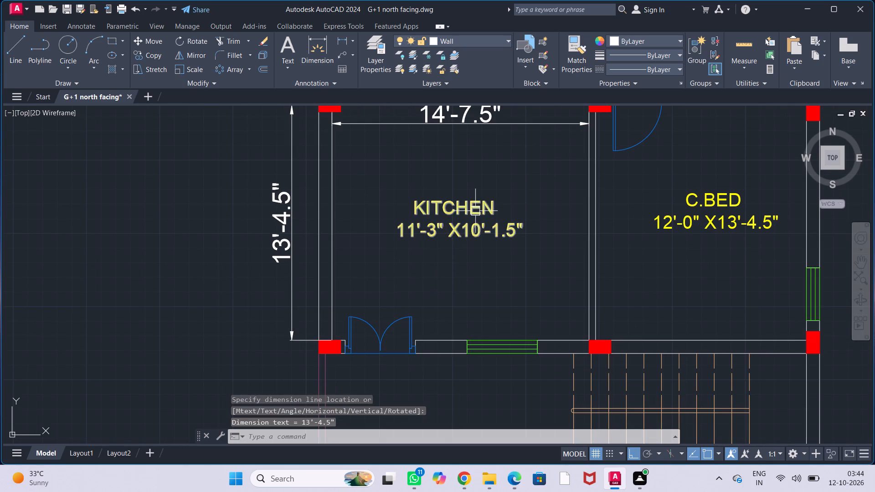
# Rename the KITCHEN label beside C.BED as DRAWING ROOM and widen its text frame to about 8'-10" so the name fits one line.
pyautogui.doubleClick(470, 228)
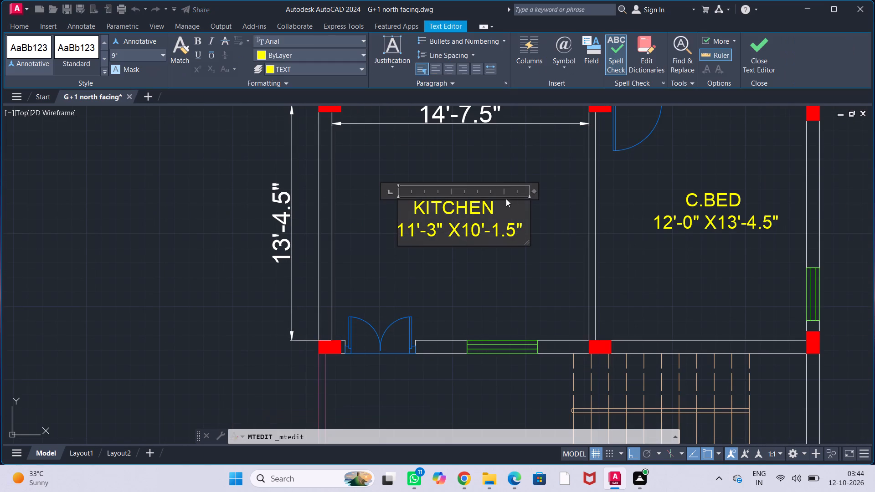
pyautogui.click(493, 207)
pyautogui.press('BackSpace')
pyautogui.press('BackSpace')
pyautogui.press('BackSpace')
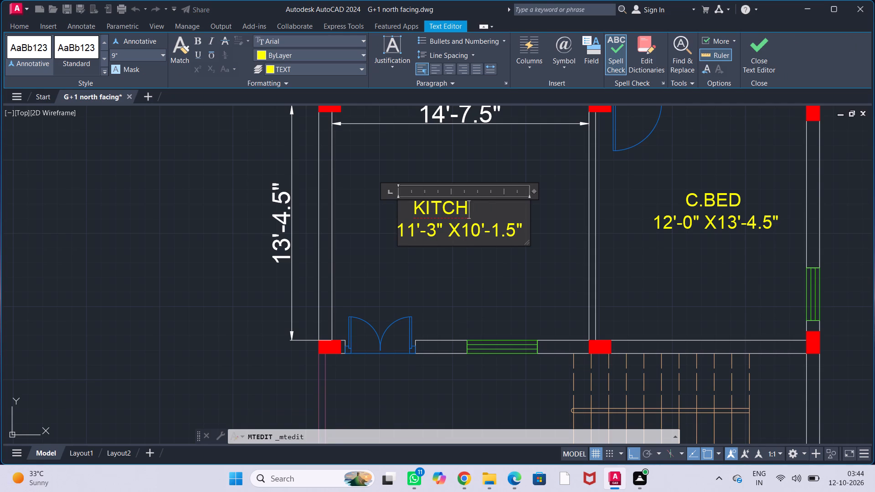
pyautogui.press('BackSpace')
pyautogui.press('BackSpace')
pyautogui.press('BackSpace')
pyautogui.press('BackSpace')
pyautogui.press('BackSpace')
pyautogui.press('BackSpace')
pyautogui.press('BackSpace')
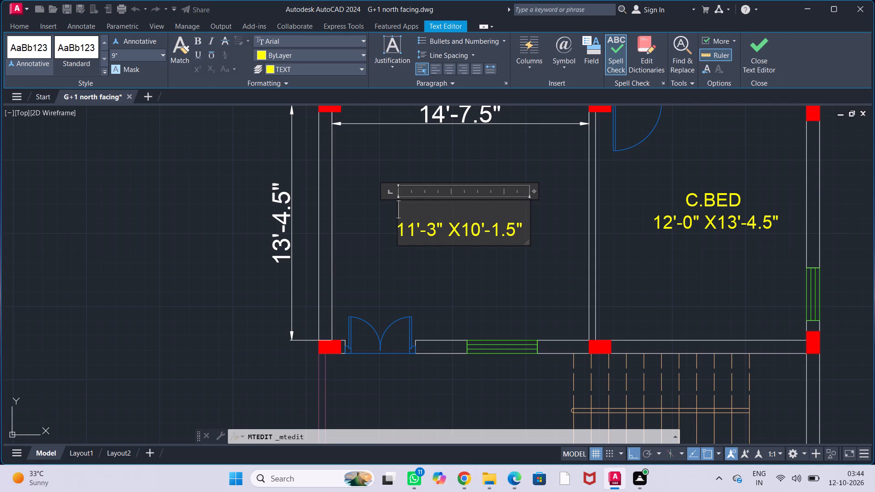
pyautogui.write('DRAW')
pyautogui.write('ING ROOM')
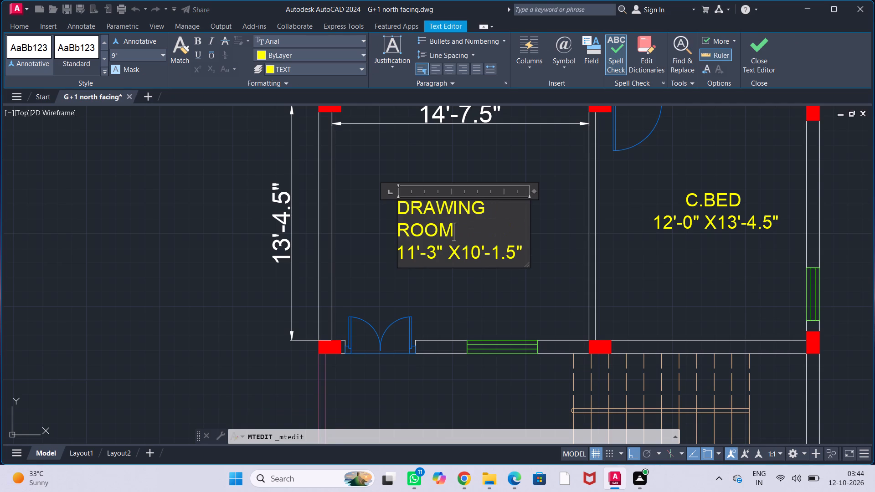
pyautogui.moveTo(534, 190); pyautogui.dragTo(559, 198)
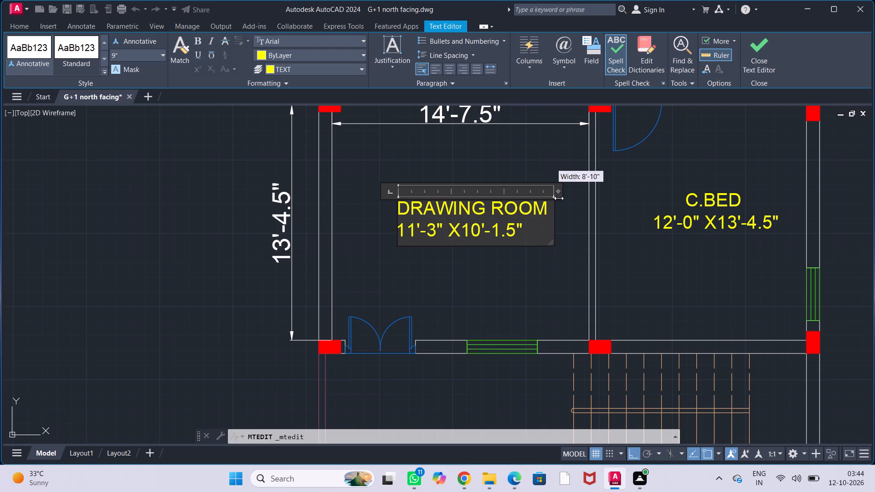
pyautogui.moveTo(559, 198); pyautogui.dragTo(557, 200)
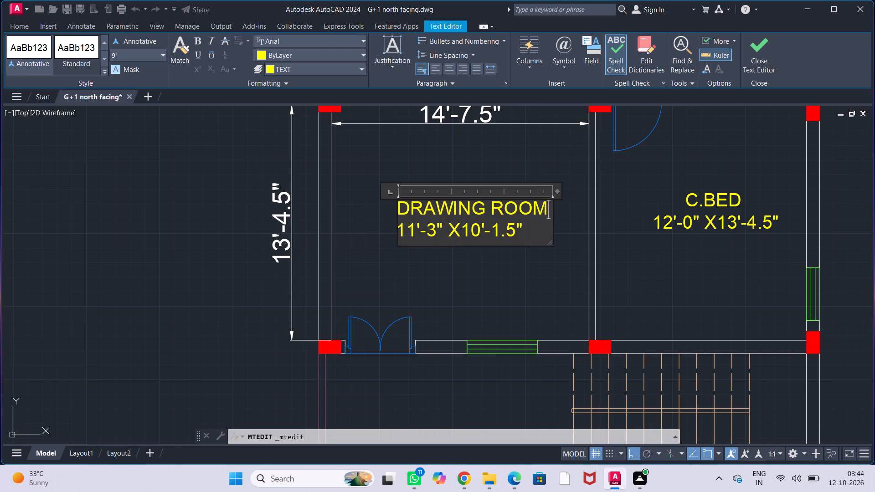
# Set the first dimension in the DRAWING ROOM label's size line to 14'-7.5".
pyautogui.click(416, 230)
pyautogui.press('BackSpace')
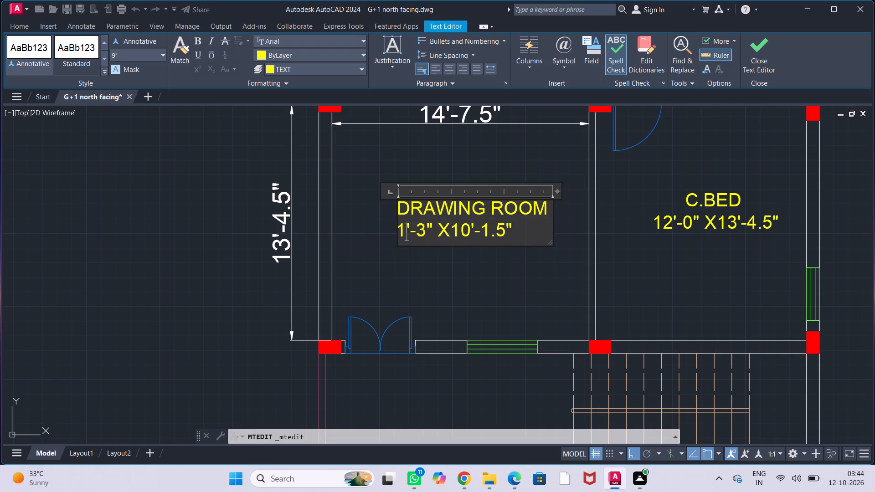
pyautogui.press('3')
pyautogui.press('Right')
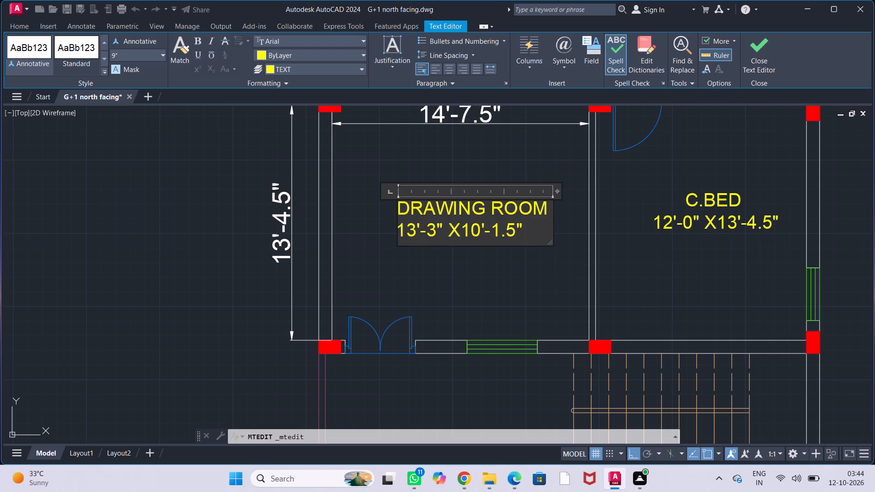
pyautogui.press('Right')
pyautogui.press('Right')
pyautogui.press('BackSpace')
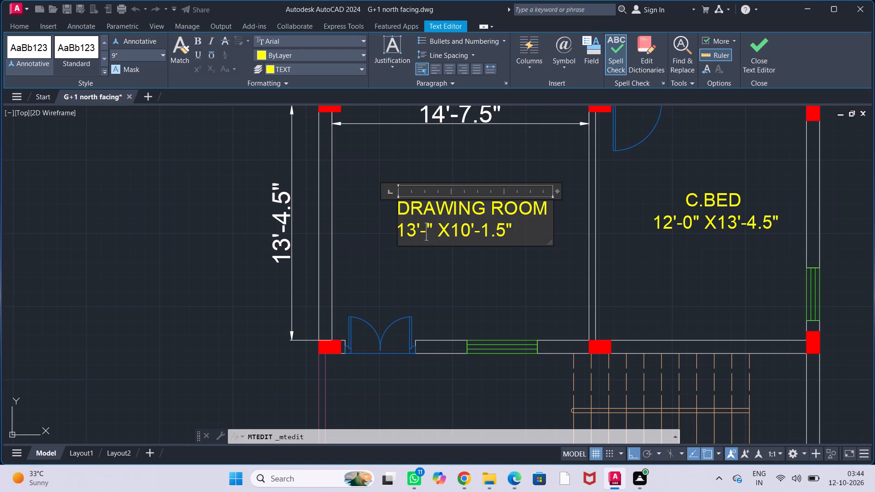
pyautogui.write('4.5')
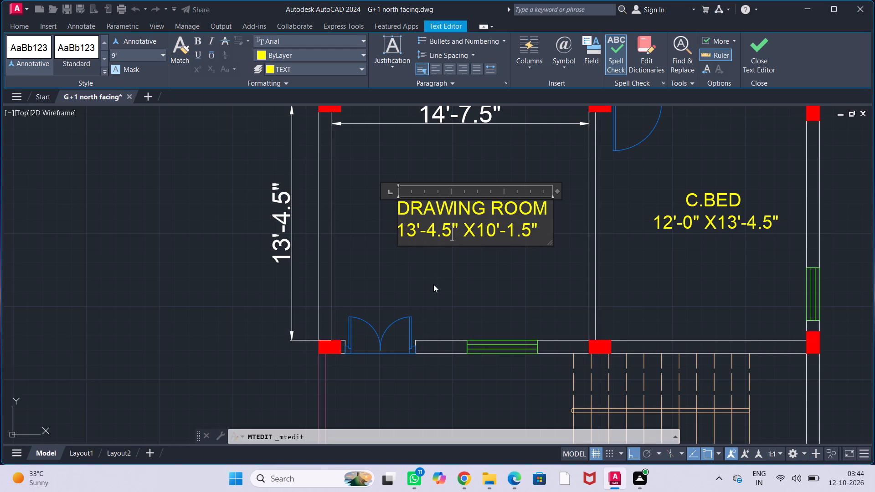
pyautogui.click(417, 231)
pyautogui.press('BackSpace')
pyautogui.press('4')
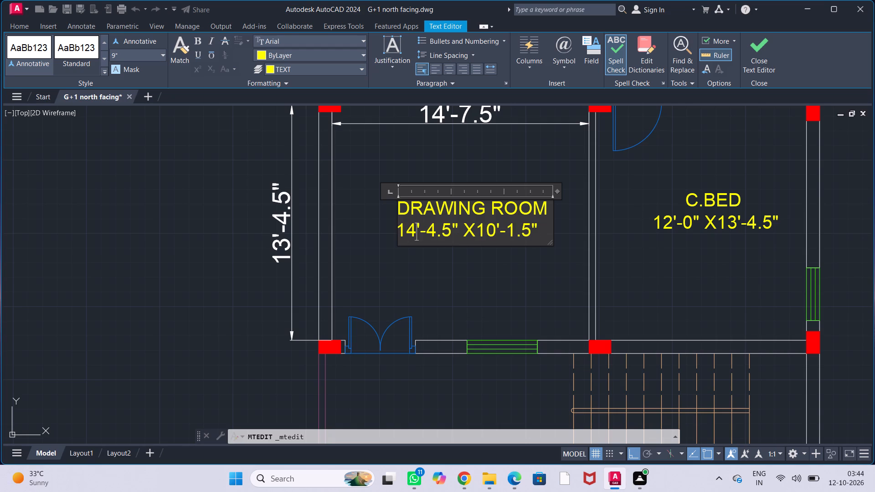
pyautogui.click(437, 228)
pyautogui.press('BackSpace')
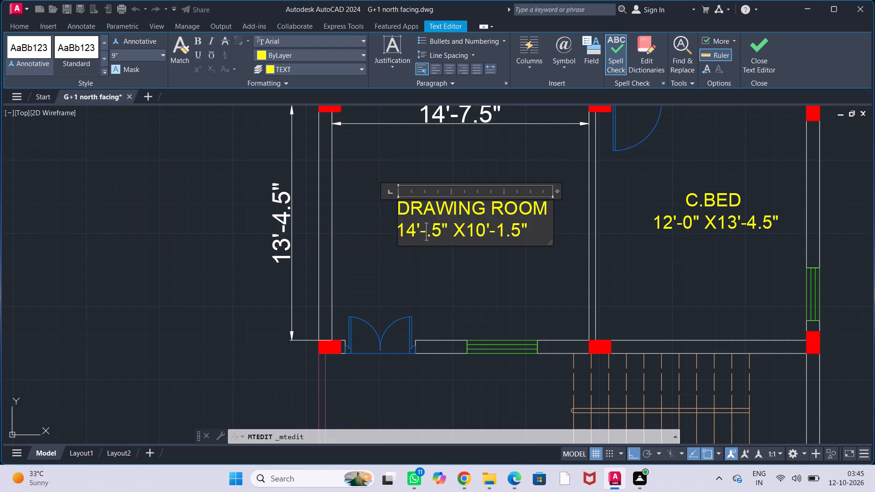
pyautogui.press('7')
pyautogui.press('Right')
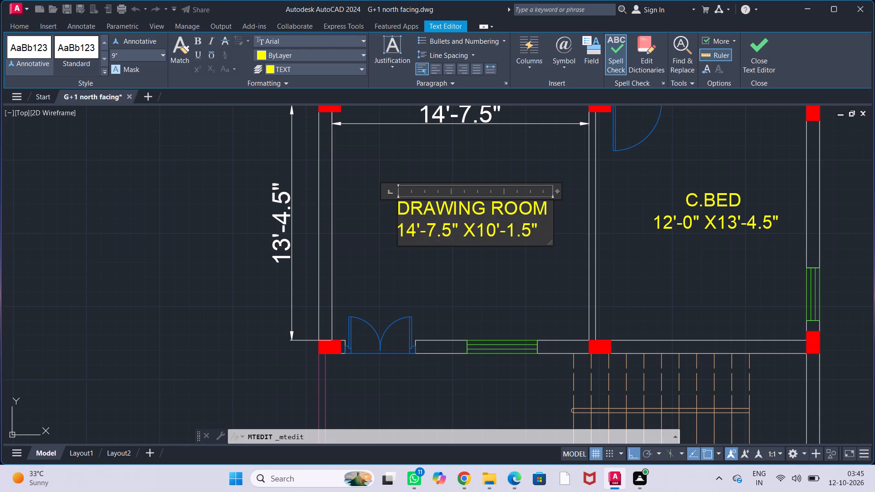
# Set the second dimension in the DRAWING ROOM label's size line to 13'-4.5" and finish the text edit.
pyautogui.press('Right')
pyautogui.press('Right')
pyautogui.press('Right')
pyautogui.press('Right')
pyautogui.press('Right')
pyautogui.press('Right')
pyautogui.press('BackSpace')
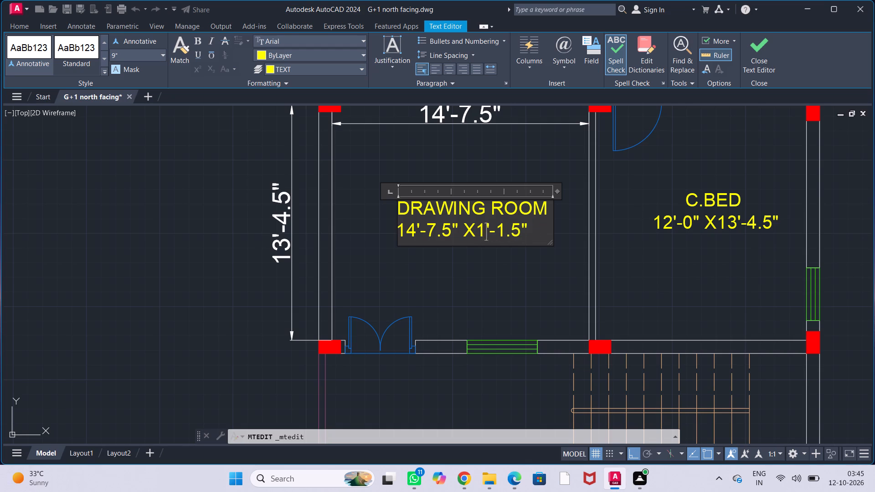
pyautogui.press('3')
pyautogui.press('Right')
pyautogui.press('Right')
pyautogui.press('Right')
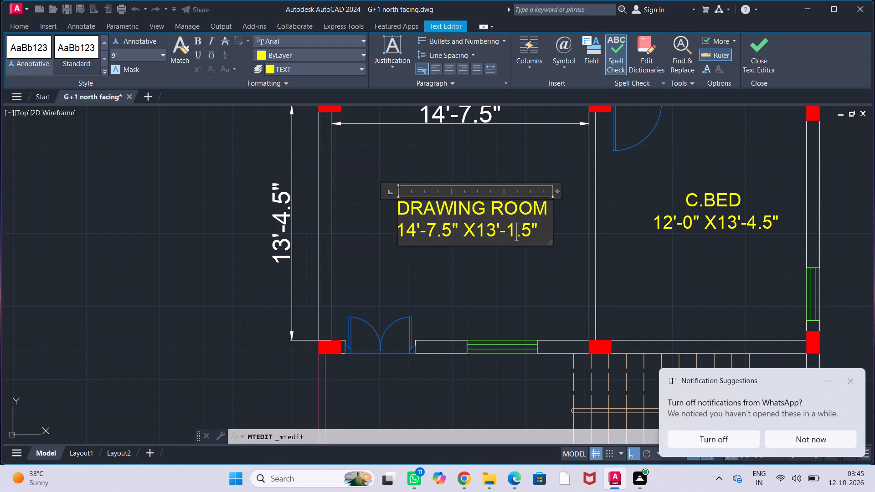
pyautogui.press('BackSpace')
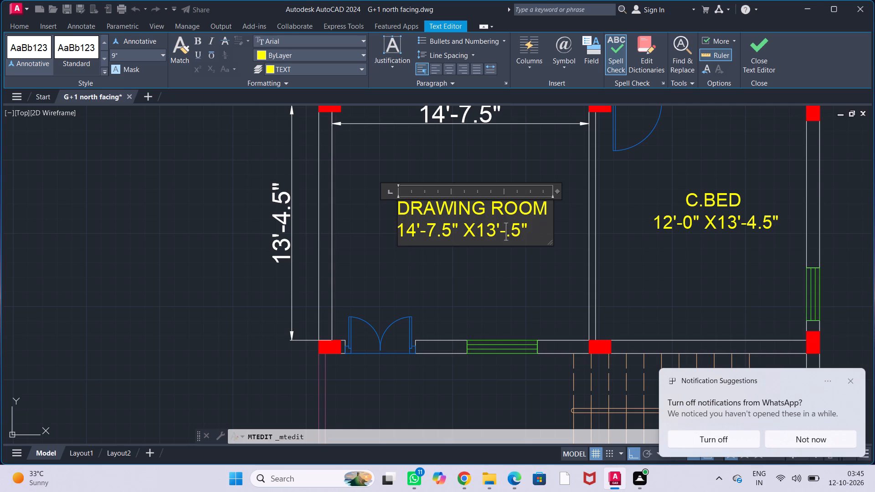
pyautogui.press('4')
pyautogui.click(432, 264)
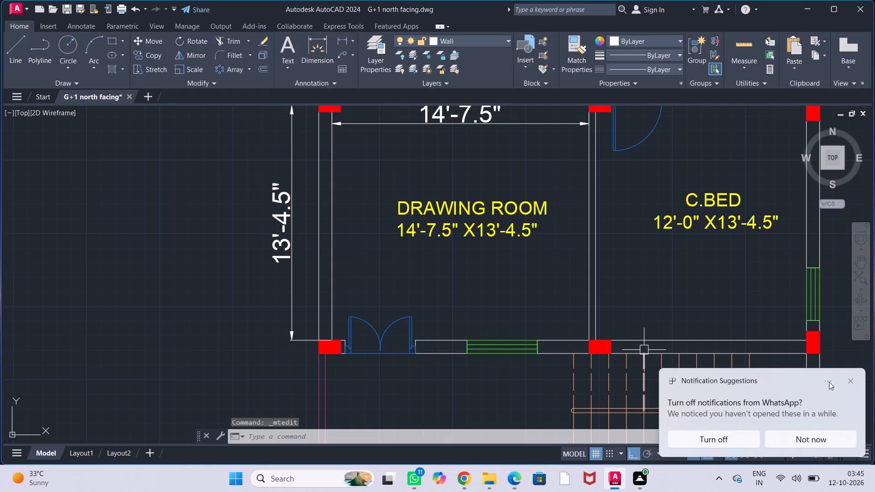
pyautogui.click(851, 383)
# Erase the horizontal and vertical linear dimensions around the DRAWING ROOM.
pyautogui.scroll(-1, 501, 293)
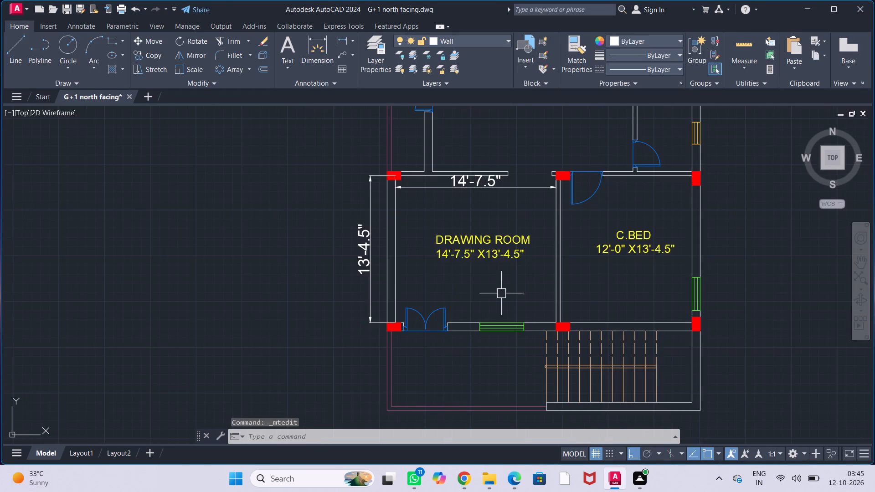
pyautogui.scroll(-1, 502, 281)
pyautogui.moveTo(503, 277); pyautogui.dragTo(468, 308, button='middle')
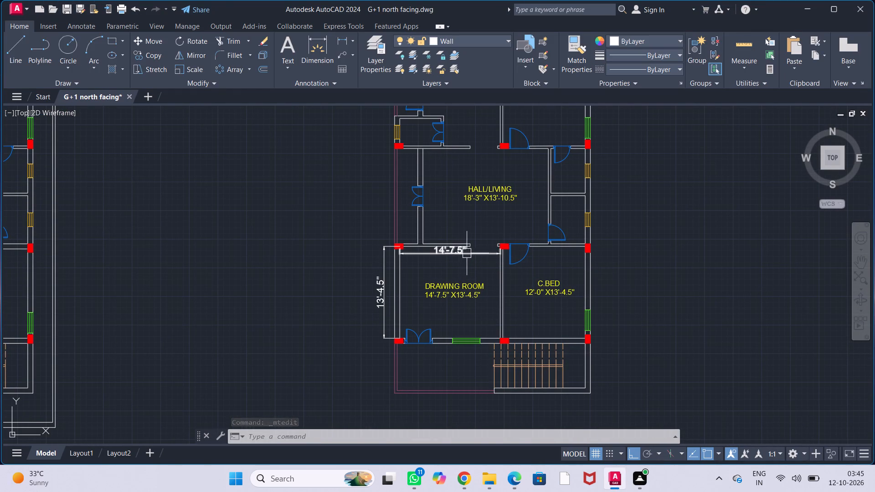
pyautogui.click(467, 253)
pyautogui.click(377, 302)
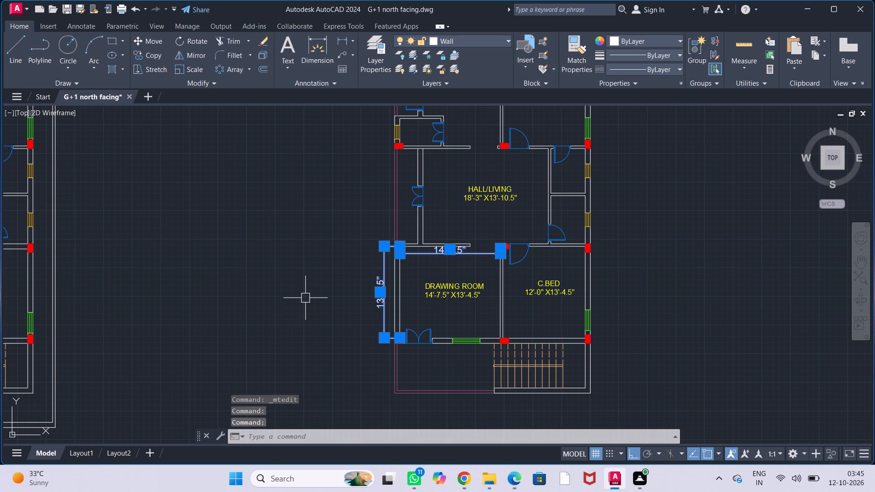
pyautogui.press('Delete')
# Start a multiline text label about 2'-1" wide in the small double-door room below the kitchen, with POOJA as its first line.
pyautogui.scroll(-1, 305, 297)
pyautogui.moveTo(307, 282); pyautogui.dragTo(325, 312, button='middle')
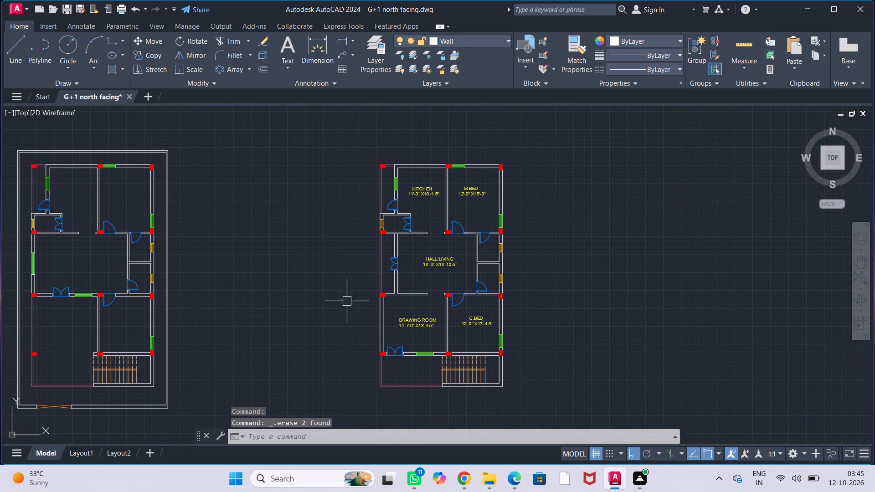
pyautogui.moveTo(337, 222); pyautogui.dragTo(245, 305, button='middle')
pyautogui.scroll(2, 305, 268)
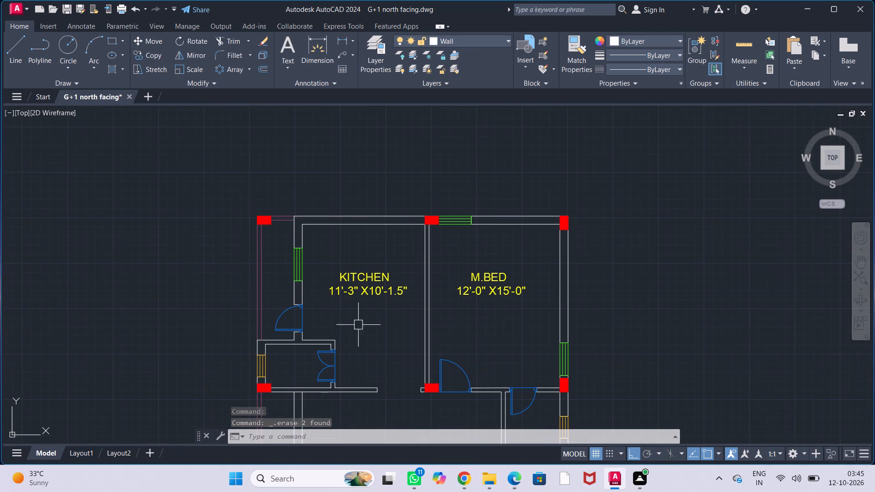
pyautogui.moveTo(361, 328); pyautogui.dragTo(448, 225, button='middle')
pyautogui.scroll(2, 372, 266)
pyautogui.moveTo(379, 272); pyautogui.dragTo(390, 251, button='middle')
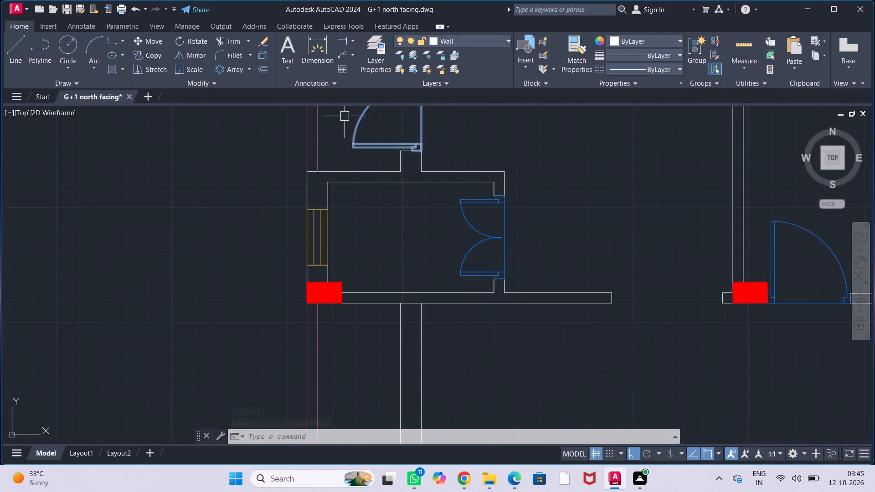
pyautogui.click(282, 43)
pyautogui.moveTo(365, 210); pyautogui.dragTo(373, 214)
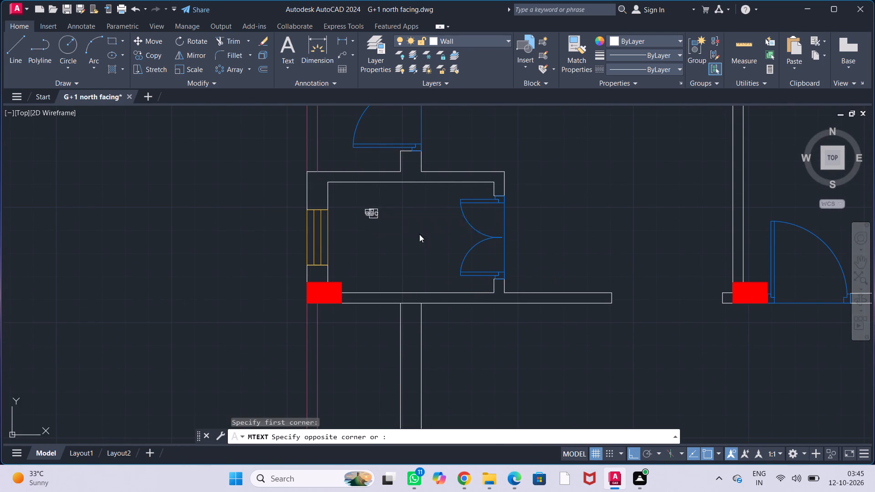
pyautogui.click(423, 250)
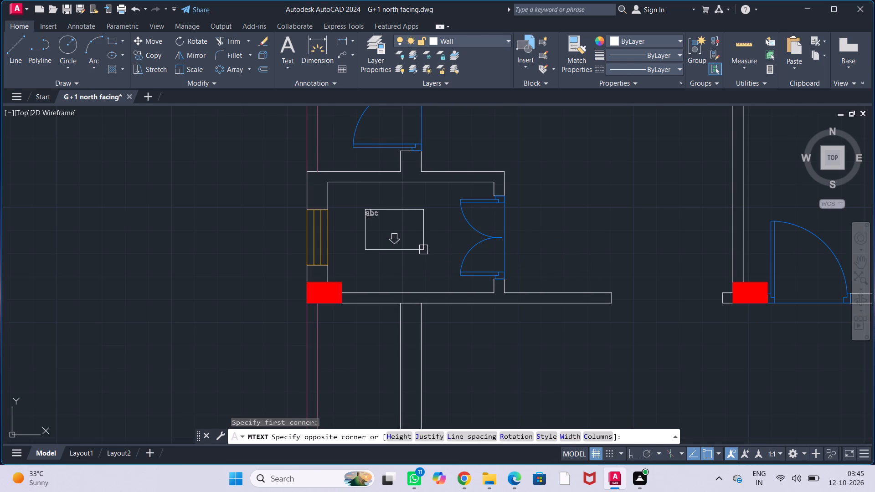
pyautogui.write('POOJA')
pyautogui.press('space')
pyautogui.press('Return')
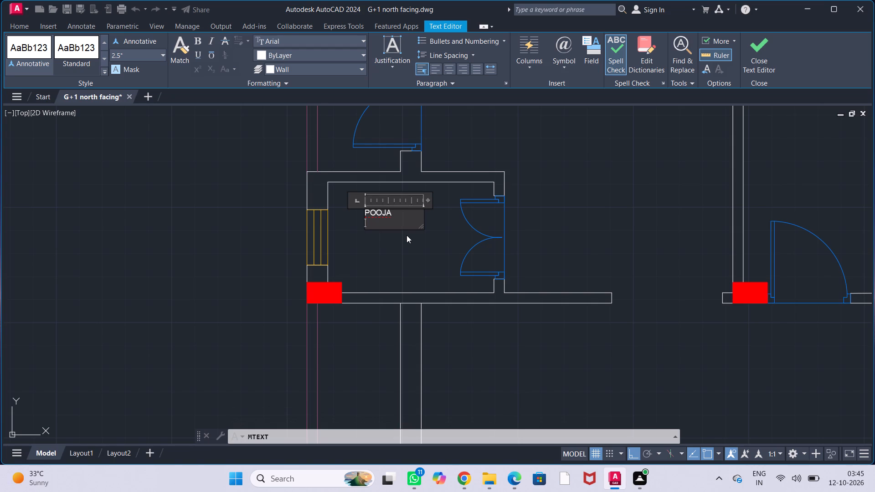
# Enter the size line 6'-0" X 10'-1.5" beneath POOJA in the new label.
pyautogui.press('6')
pyautogui.press("'")
pyautogui.press('-')
pyautogui.write('0"')
pyautogui.press('space')
pyautogui.write('X')
pyautogui.press('space')
pyautogui.write('10')
pyautogui.write("'-")
pyautogui.press('1')
pyautogui.press('.')
pyautogui.write('5"')
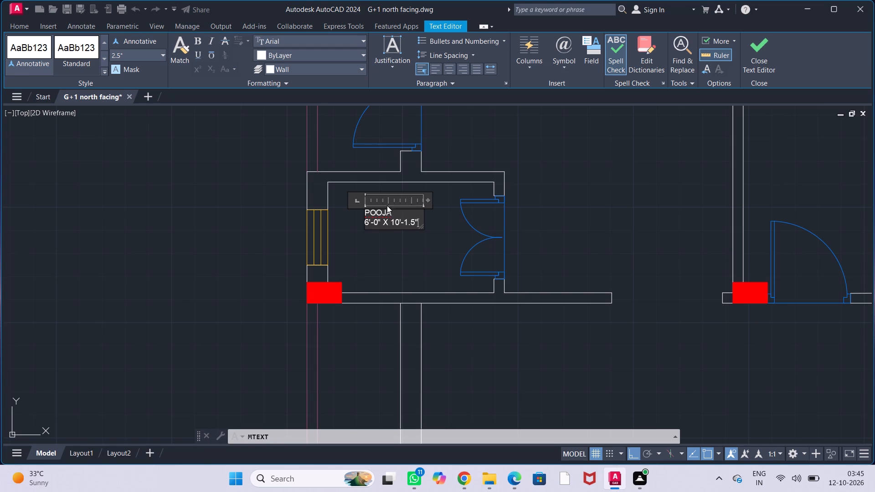
# Indent POOJA with four spaces so it sits centred above the size line, and finish the label.
pyautogui.click(365, 212)
pyautogui.press('space')
pyautogui.press('space')
pyautogui.press('space')
pyautogui.press('space')
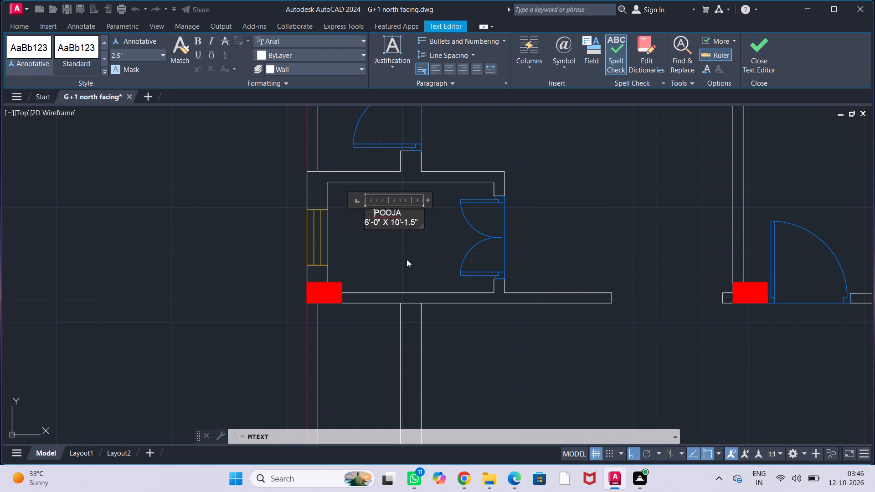
pyautogui.click(407, 259)
# Set the POOJA label's text height to 3" in its properties.
pyautogui.click(358, 202)
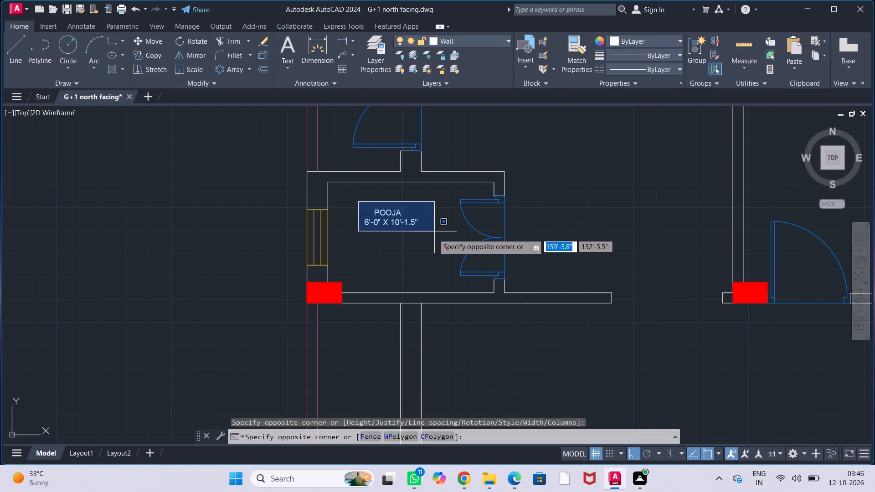
pyautogui.click(431, 241)
pyautogui.rightClick(431, 241)
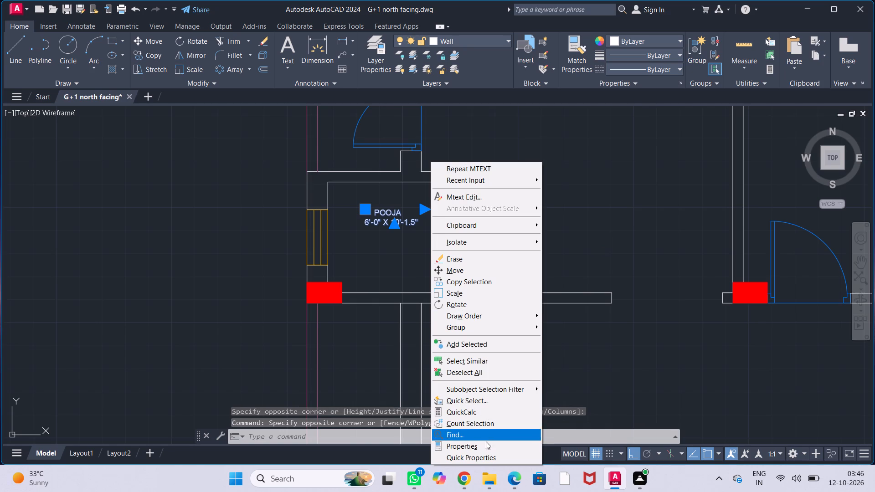
pyautogui.click(486, 448)
pyautogui.scroll(-2, 30, 175)
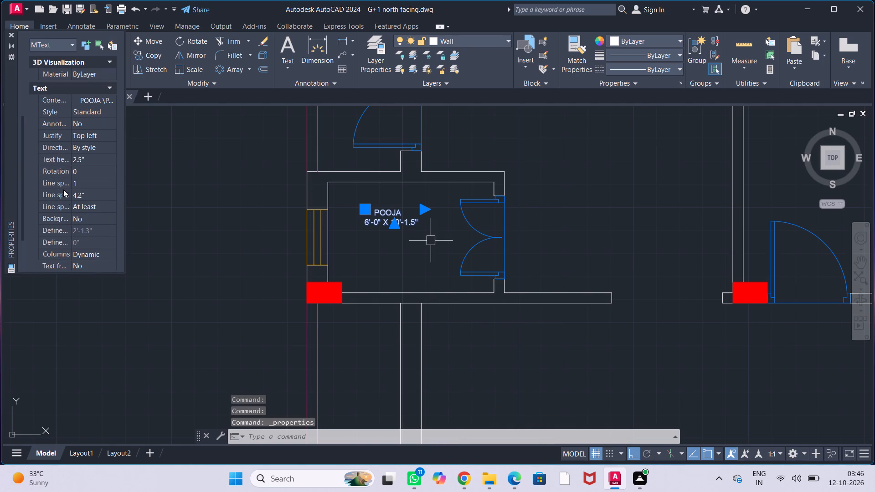
pyautogui.click(88, 159)
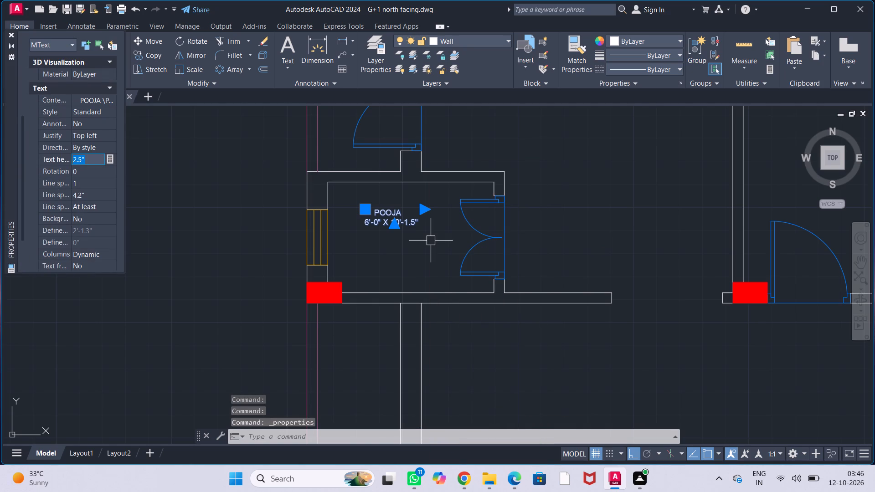
pyautogui.press('BackSpace')
pyautogui.write("3'")
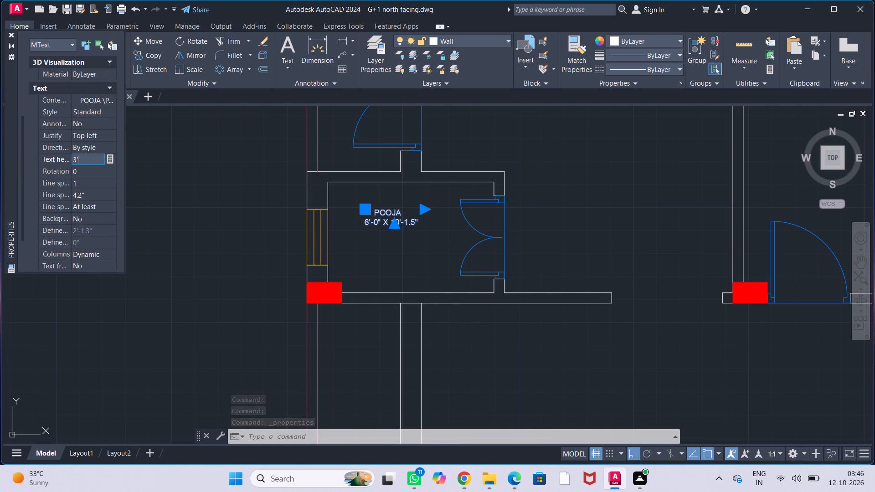
pyautogui.press('Return')
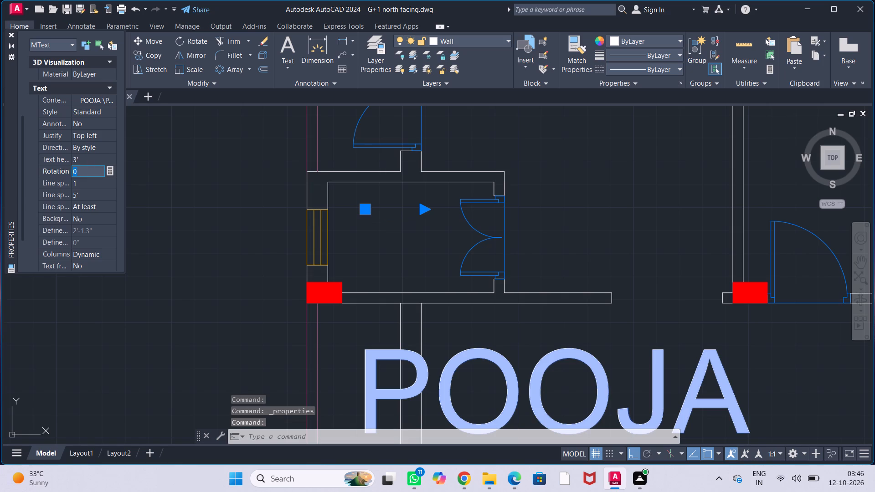
pyautogui.click(85, 157)
pyautogui.press('BackSpace')
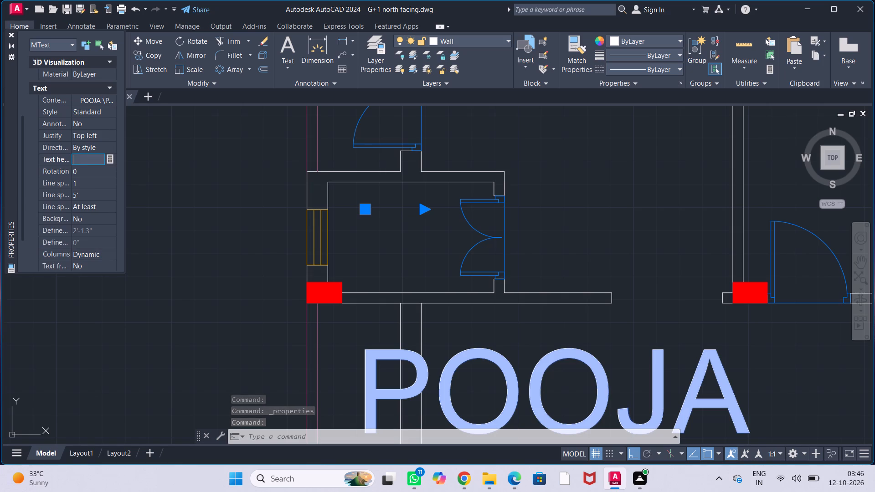
pyautogui.write('3"')
pyautogui.press('Return')
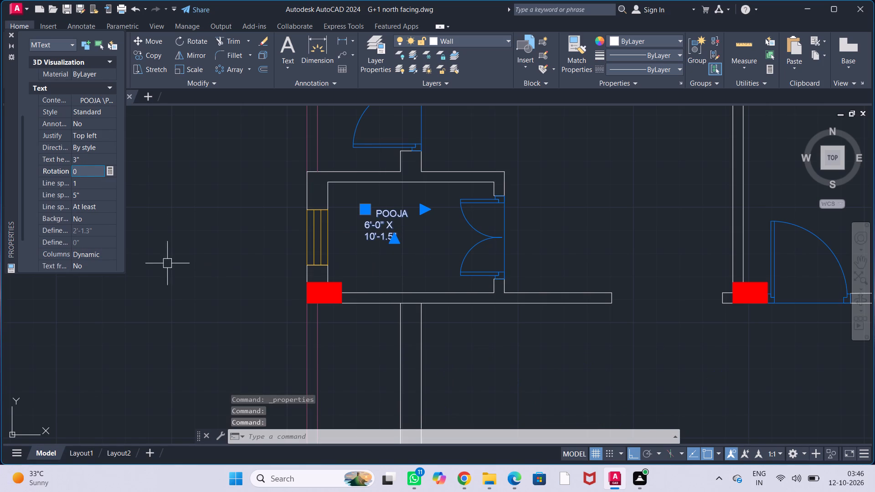
pyautogui.click(11, 35)
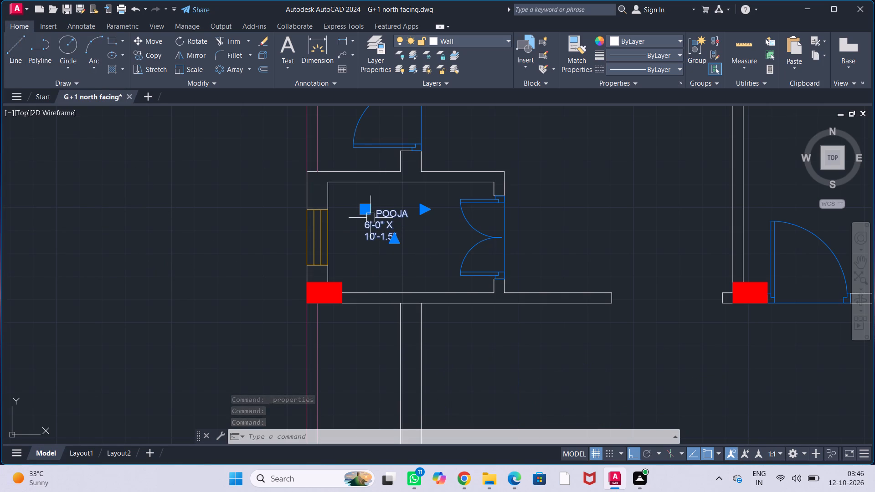
pyautogui.press('Escape')
# Widen the POOJA label's text box so the size 6'-0" X 10'-1.5" fits on one line.
pyautogui.doubleClick(387, 225)
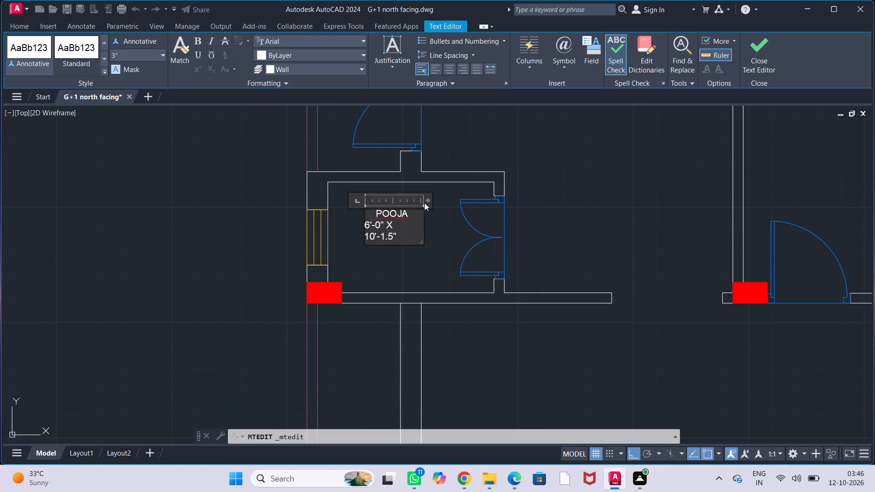
pyautogui.moveTo(429, 199); pyautogui.dragTo(448, 206)
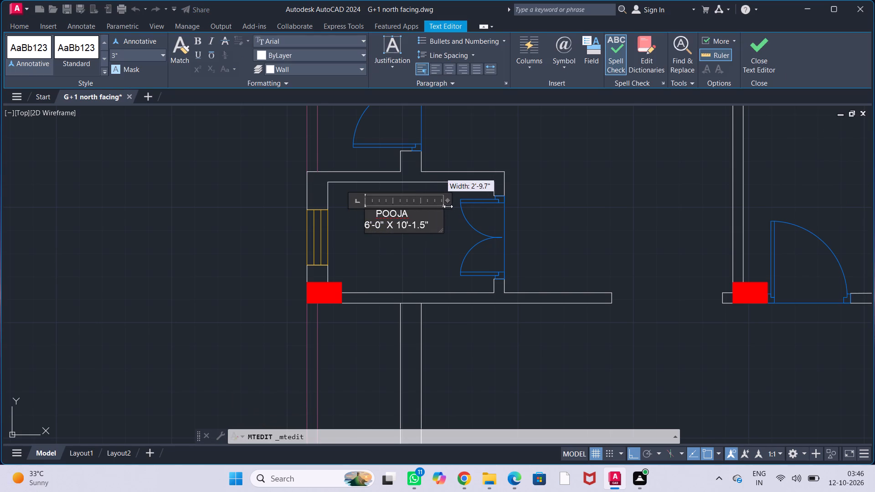
pyautogui.moveTo(448, 206); pyautogui.dragTo(441, 214)
pyautogui.click(399, 256)
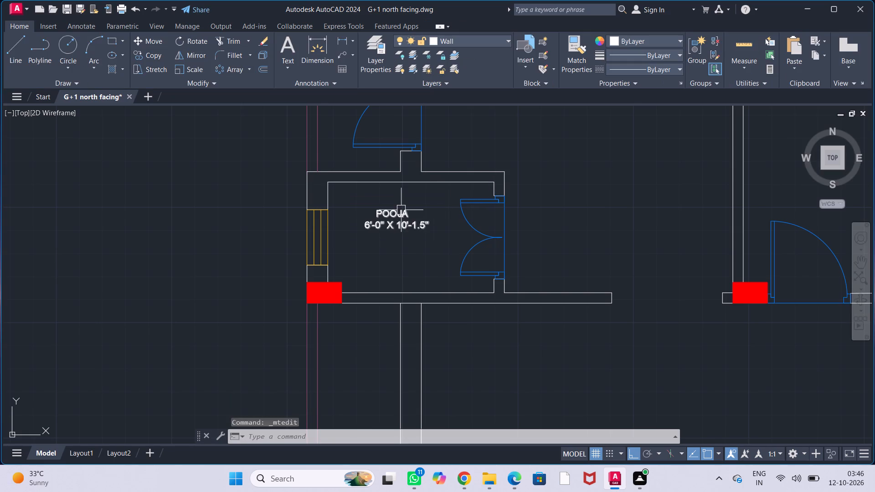
# Assign the POOJA label to the TEXT layer.
pyautogui.click(402, 218)
pyautogui.click(477, 39)
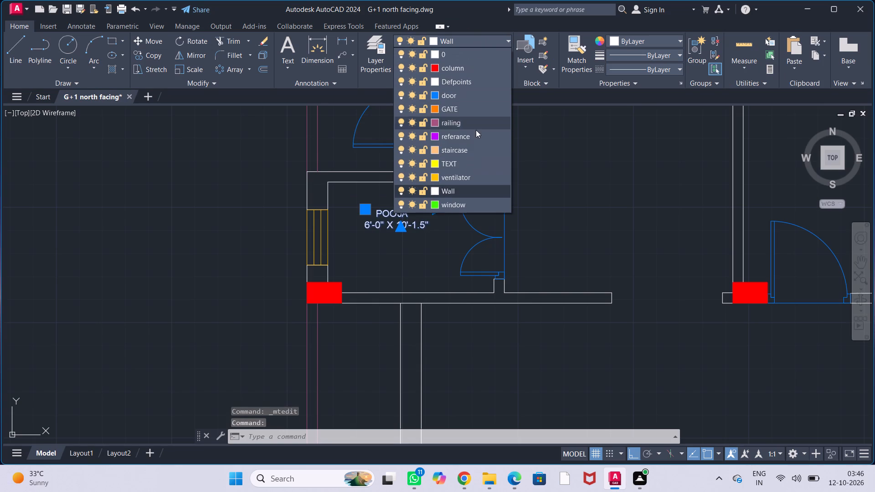
pyautogui.click(466, 159)
pyautogui.press('Escape')
pyautogui.press('Escape')
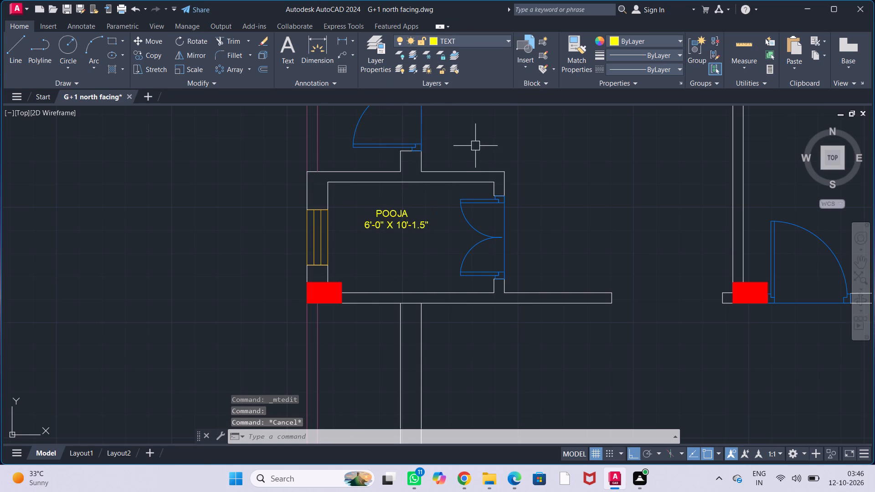
pyautogui.press('Escape')
pyautogui.press('Escape')
# Make TEXT the current layer.
pyautogui.click(474, 41)
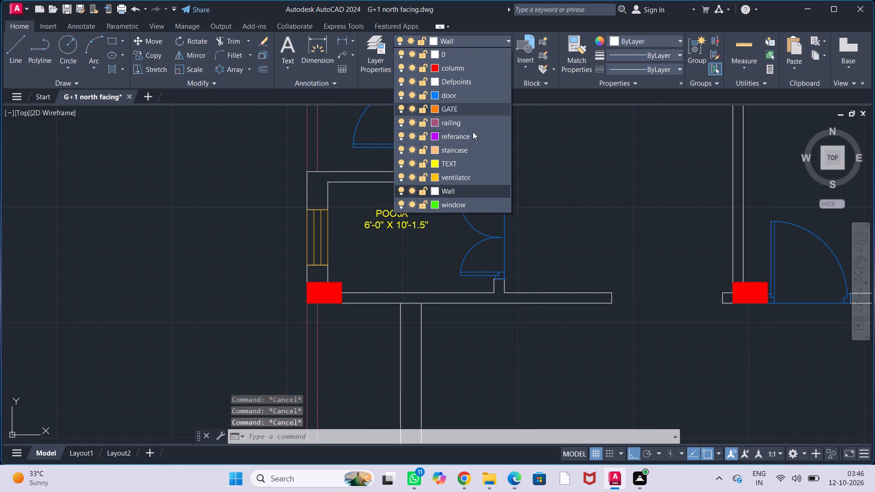
pyautogui.click(474, 166)
# Set the KITCHEN label's text height to 6" in its properties.
pyautogui.scroll(-2, 518, 198)
pyautogui.moveTo(582, 193); pyautogui.dragTo(520, 201, button='middle')
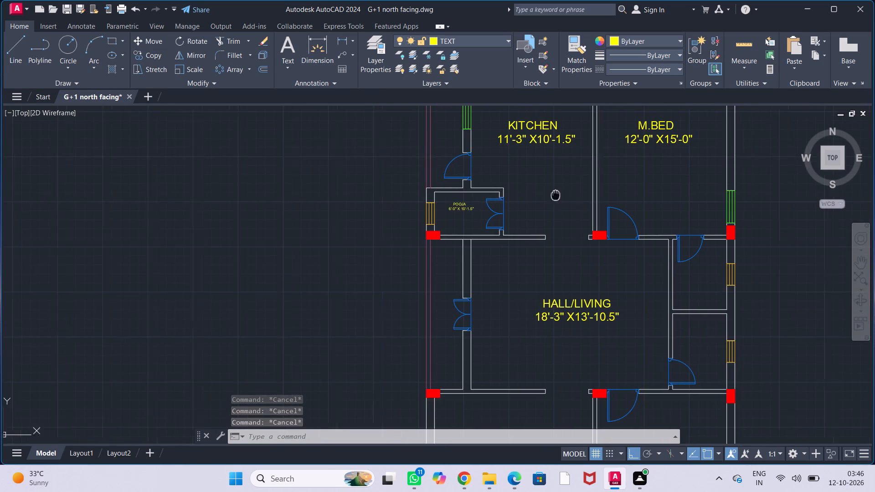
pyautogui.moveTo(520, 201); pyautogui.dragTo(484, 210, button='middle')
pyautogui.scroll(1, 473, 212)
pyautogui.moveTo(472, 211); pyautogui.dragTo(446, 223, button='middle')
pyautogui.scroll(-1, 444, 217)
pyautogui.moveTo(443, 216); pyautogui.dragTo(419, 215, button='middle')
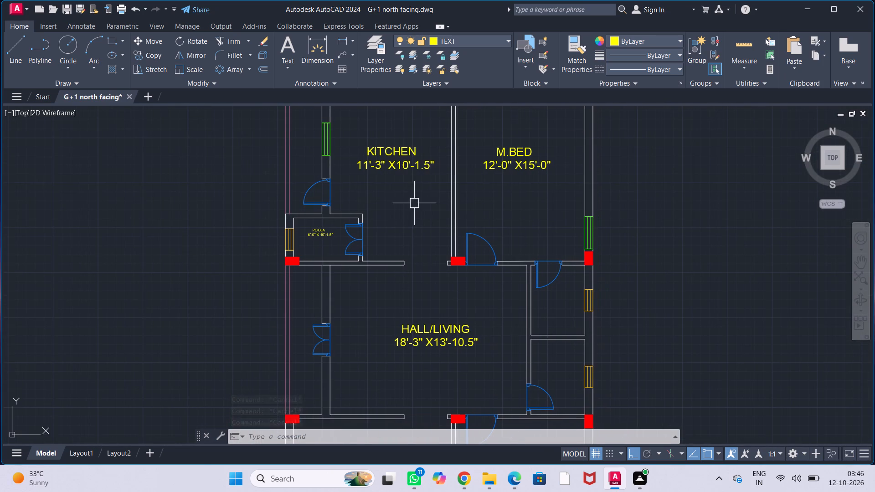
pyautogui.click(410, 164)
pyautogui.rightClick(410, 164)
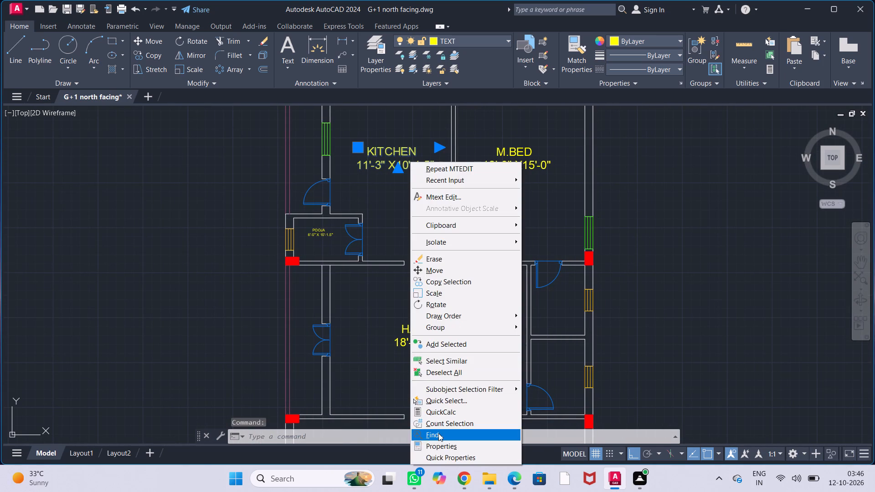
pyautogui.click(439, 442)
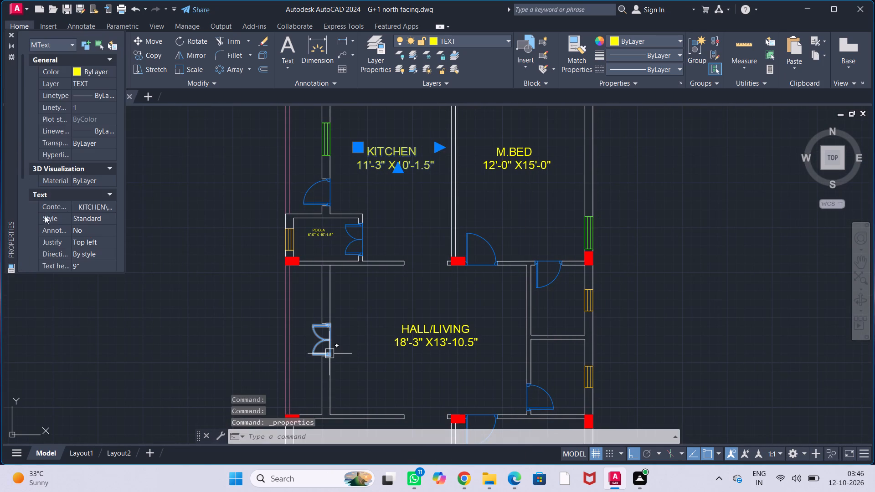
pyautogui.scroll(-1, 65, 183)
pyautogui.click(90, 201)
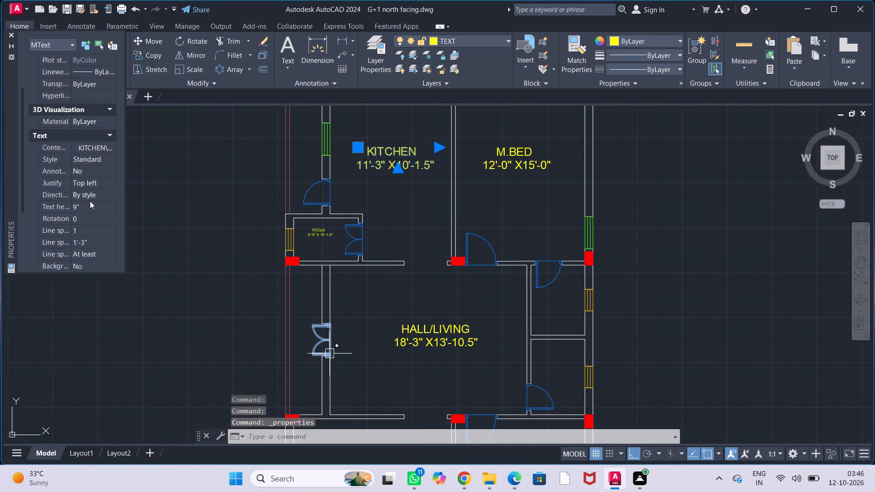
pyautogui.press('BackSpace')
pyautogui.write('6"')
pyautogui.press('Return')
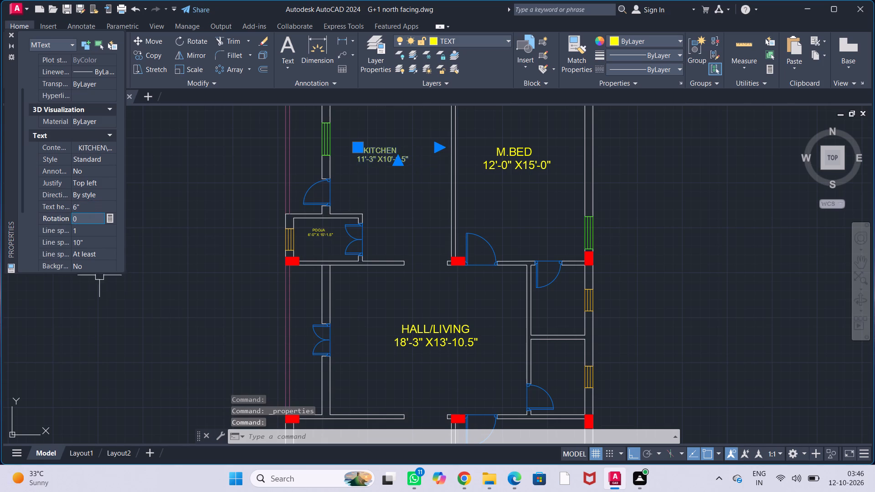
pyautogui.click(8, 35)
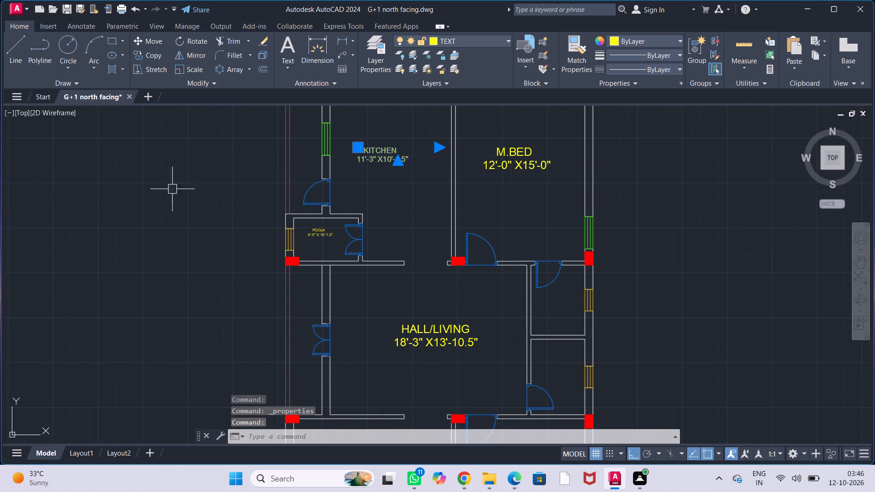
pyautogui.press('Escape')
pyautogui.press('Escape')
pyautogui.press('Escape')
pyautogui.press('Escape')
# Match the KITCHEN label's properties onto the M.BED, HALL/LIVING, DRAWING ROOM and C.BED labels.
pyautogui.scroll(-2, 185, 234)
pyautogui.moveTo(186, 238); pyautogui.dragTo(278, 188, button='middle')
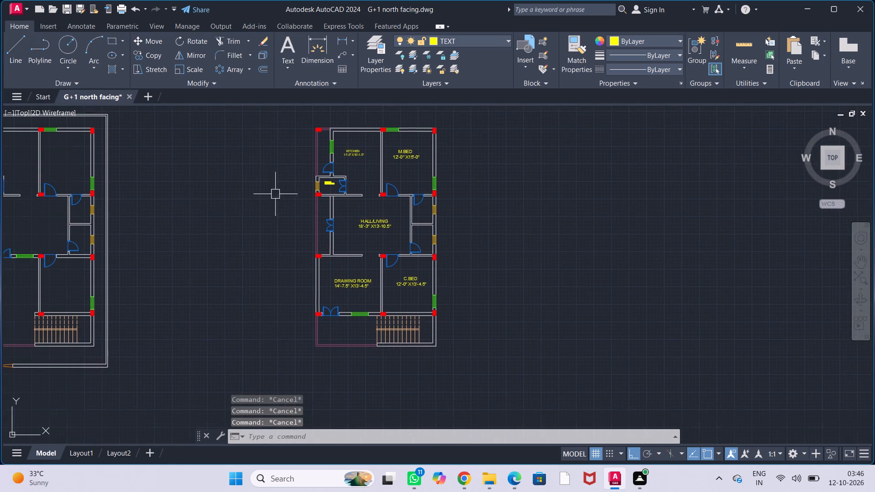
pyautogui.moveTo(230, 186); pyautogui.dragTo(267, 221, button='middle')
pyautogui.scroll(1, 265, 210)
pyautogui.click(462, 179)
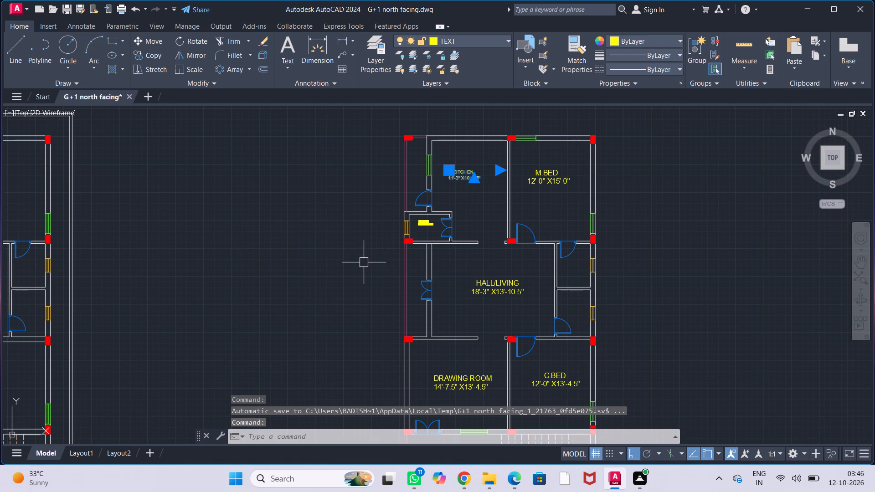
pyautogui.write('MATCHP')
pyautogui.press('Return')
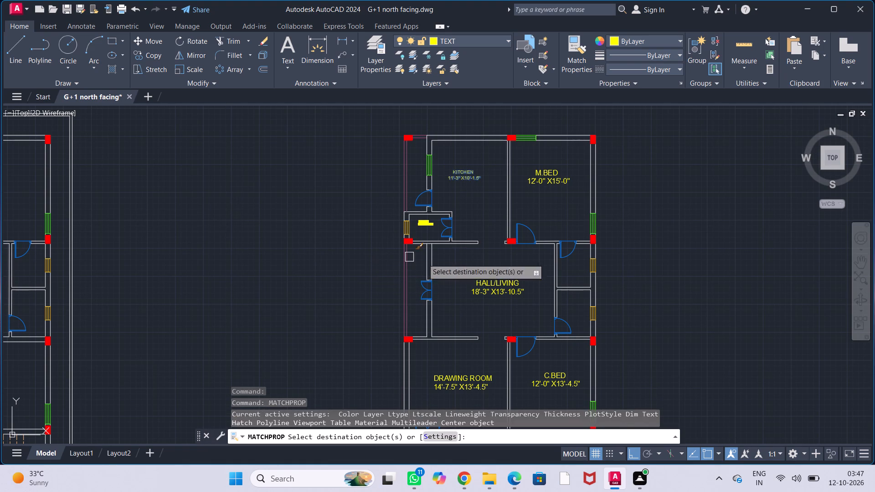
pyautogui.click(550, 182)
pyautogui.click(506, 292)
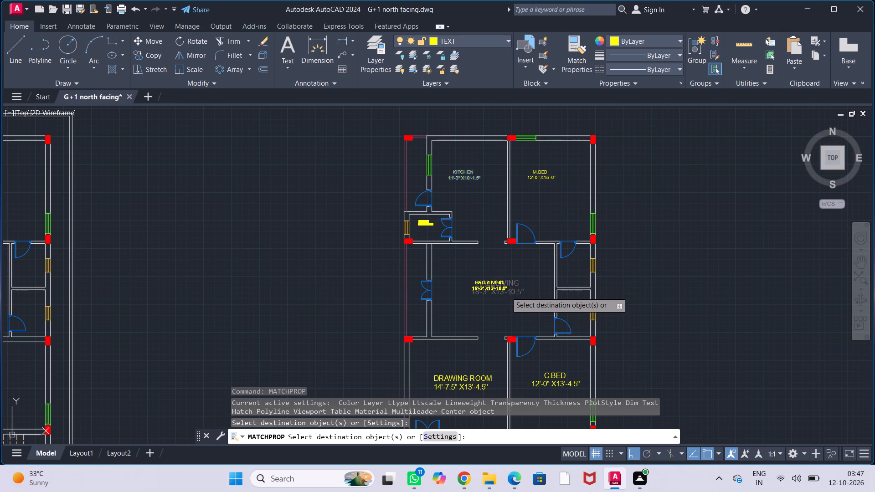
pyautogui.moveTo(510, 307); pyautogui.dragTo(494, 199, button='middle')
pyautogui.click(458, 274)
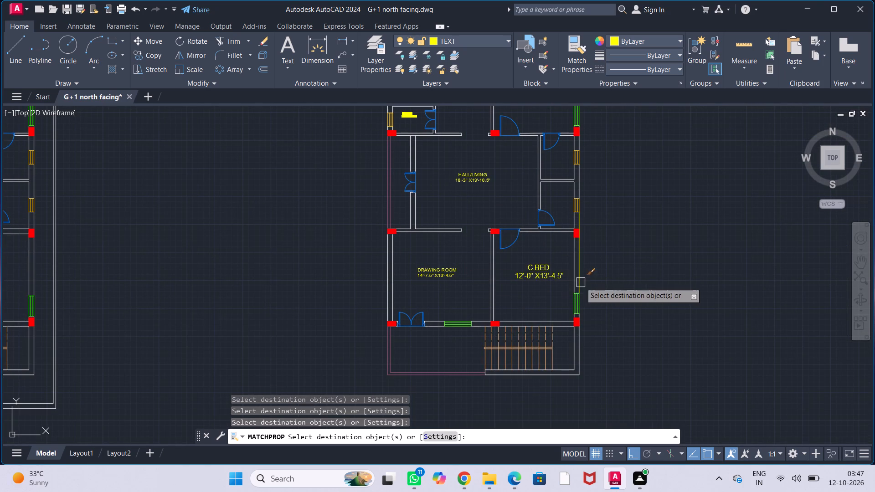
pyautogui.click(538, 278)
pyautogui.press('Escape')
pyautogui.press('Escape')
pyautogui.press('Escape')
pyautogui.press('Escape')
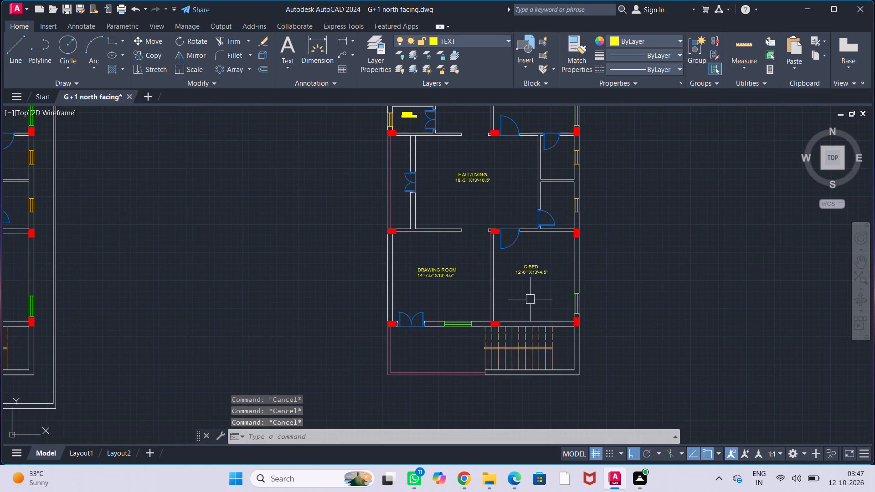
# Move the M.BED label about 1'-10" horizontally towards the room's east wall, dismissing the Bentley sign-in window.
pyautogui.moveTo(531, 299); pyautogui.dragTo(477, 403, button='middle')
pyautogui.moveTo(426, 314); pyautogui.dragTo(430, 358, button='middle')
pyautogui.scroll(1, 407, 240)
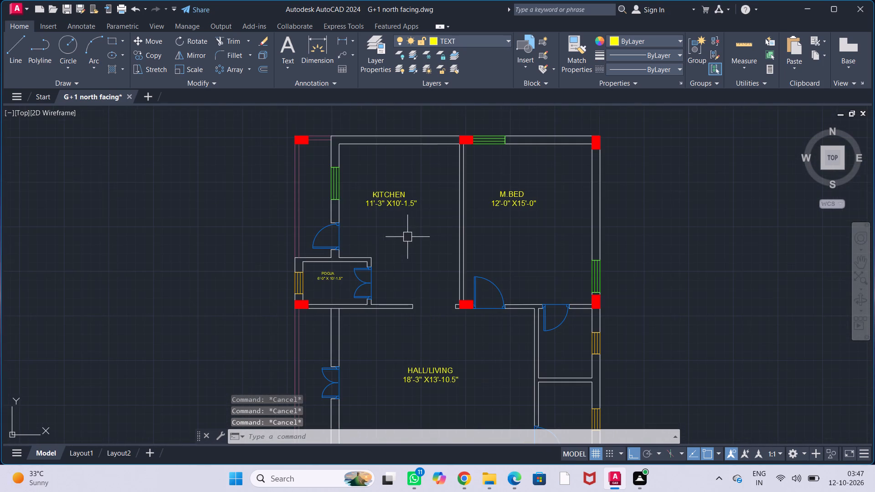
pyautogui.moveTo(429, 236); pyautogui.dragTo(400, 262, button='middle')
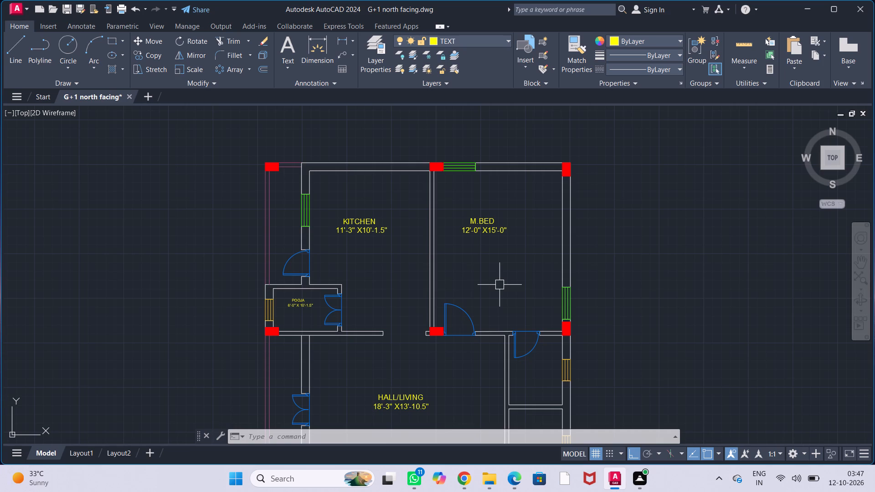
pyautogui.click(493, 235)
pyautogui.press('m')
pyautogui.press('Return')
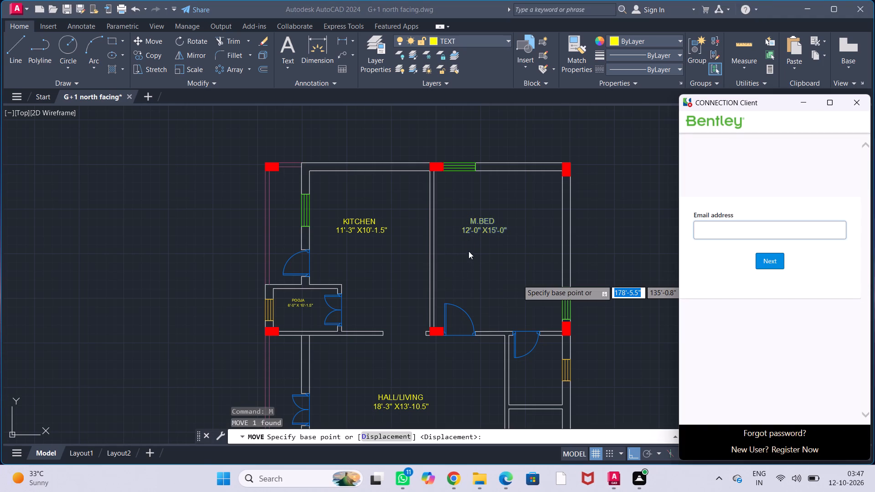
pyautogui.click(863, 101)
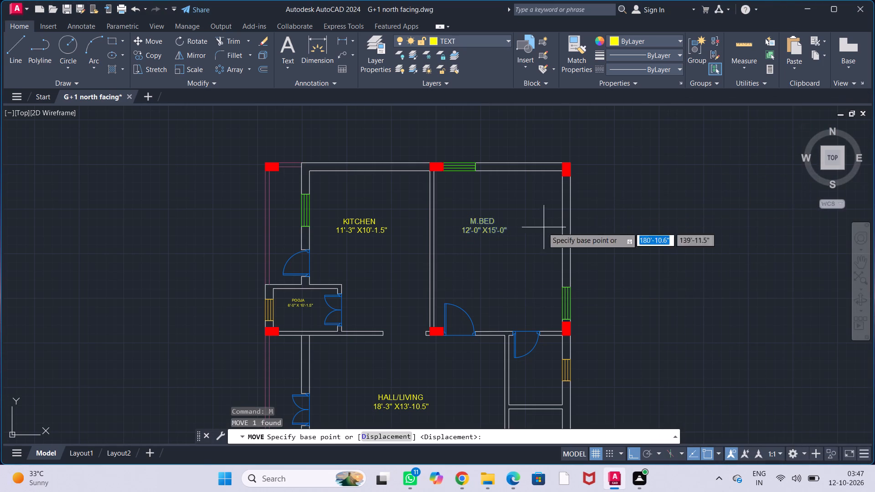
pyautogui.click(463, 236)
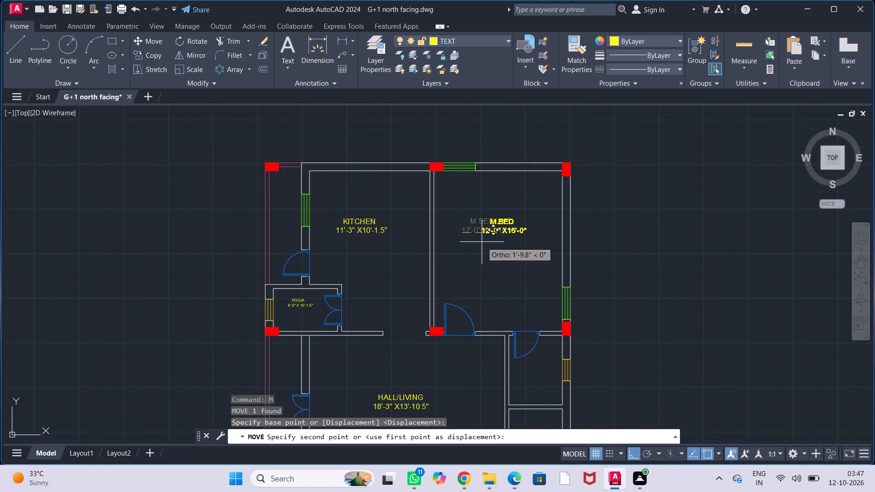
pyautogui.click(482, 242)
pyautogui.press('Escape')
pyautogui.press('Escape')
pyautogui.press('Escape')
pyautogui.press('Escape')
pyautogui.press('Escape')
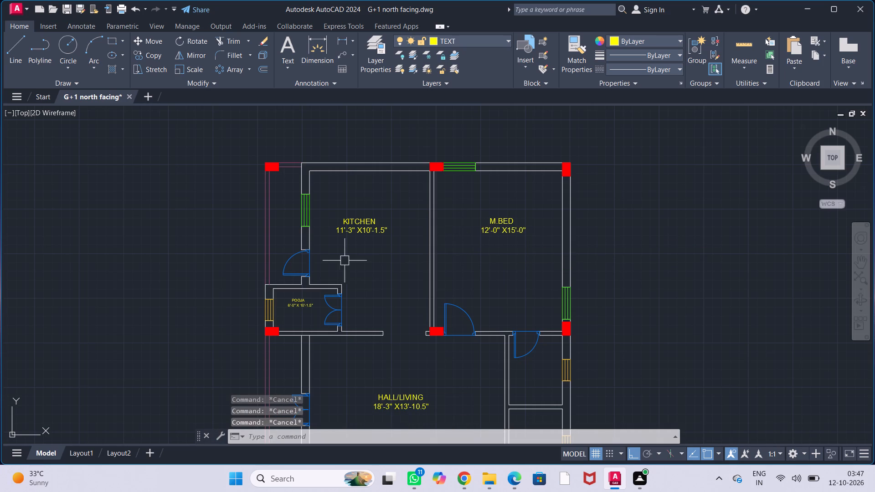
# Copy the POOJA label straight north into the narrow wash space on the KITCHEN's west side.
pyautogui.moveTo(393, 266); pyautogui.dragTo(435, 181, button='middle')
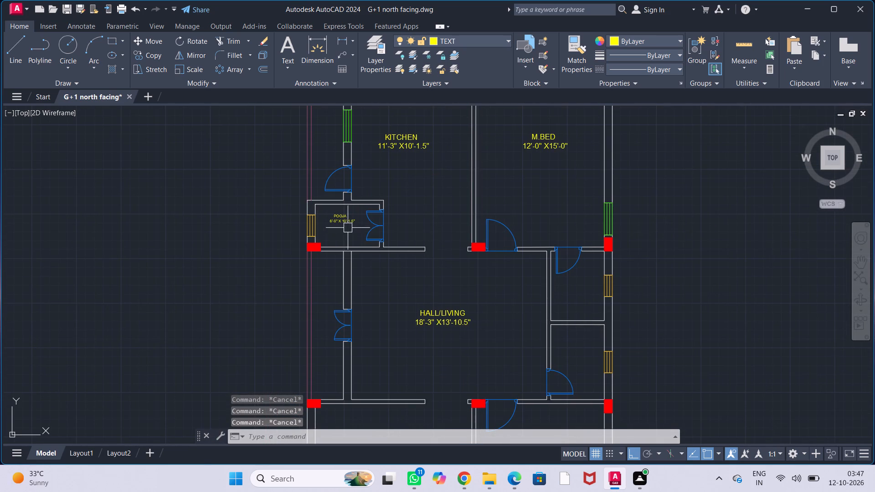
pyautogui.scroll(2, 346, 223)
pyautogui.click(330, 221)
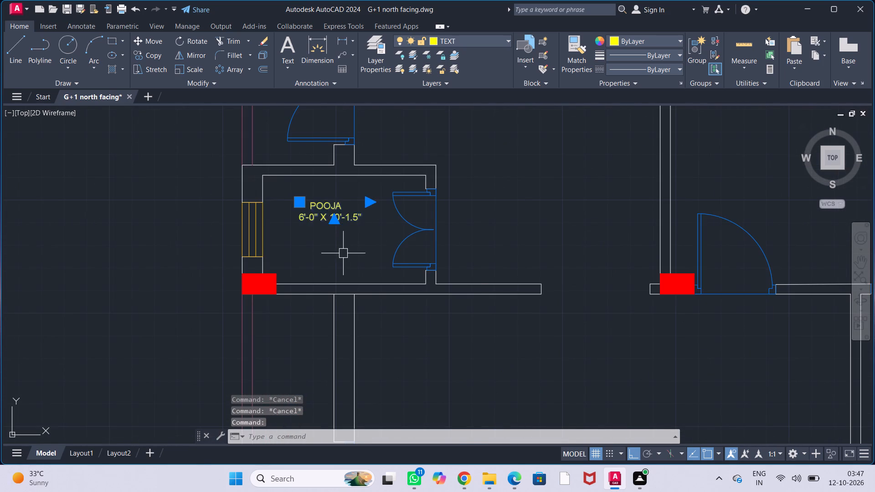
pyautogui.scroll(-2, 344, 254)
pyautogui.moveTo(344, 254); pyautogui.dragTo(319, 273, button='middle')
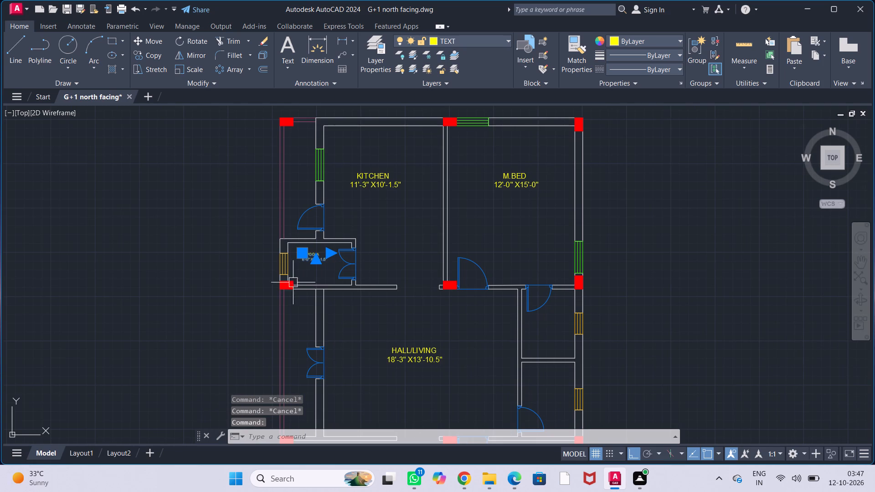
pyautogui.write('CO')
pyautogui.press('Return')
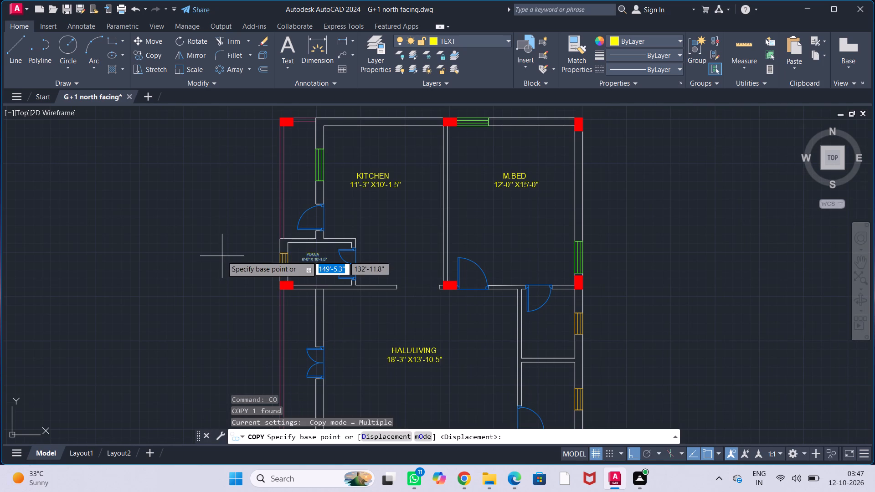
pyautogui.click(300, 263)
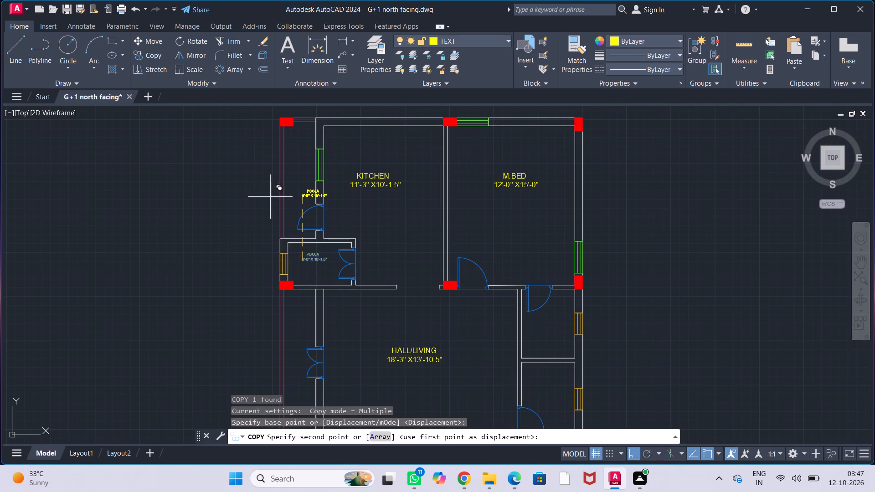
pyautogui.click(265, 178)
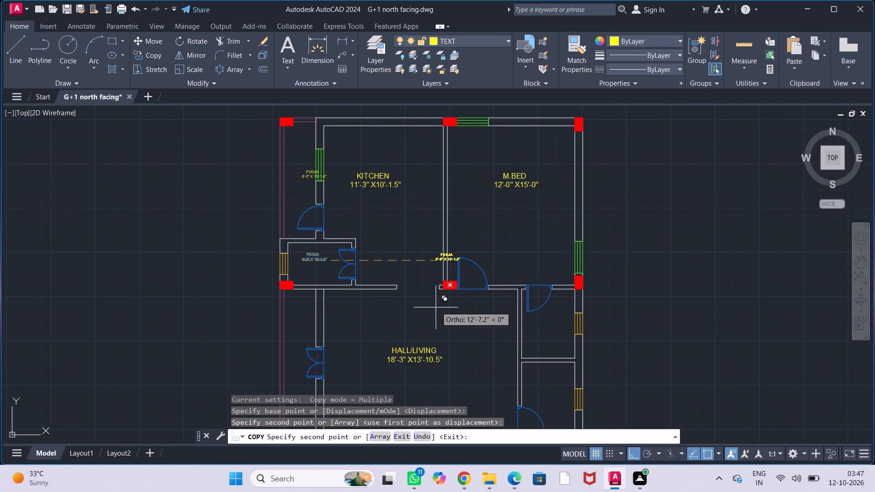
# Place two more copies of the POOJA label, one in each small room along the HALL/LIVING's east side.
pyautogui.moveTo(419, 332); pyautogui.dragTo(375, 234, button='middle')
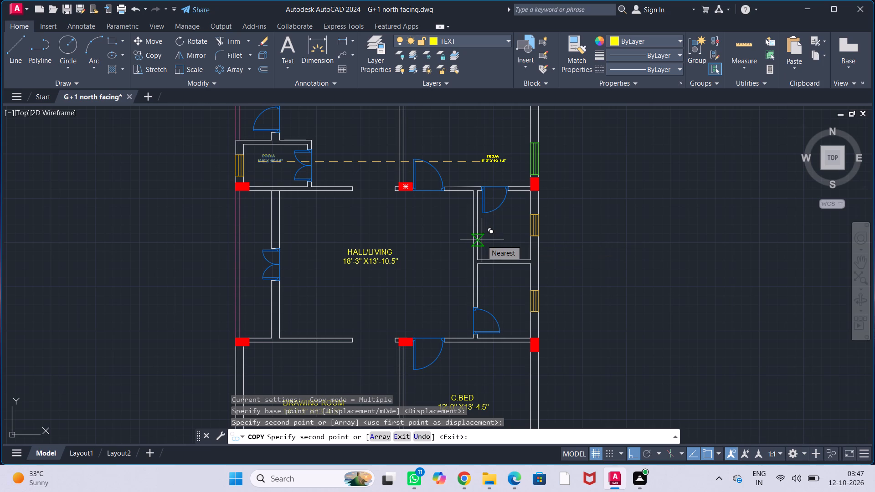
pyautogui.press('F8')
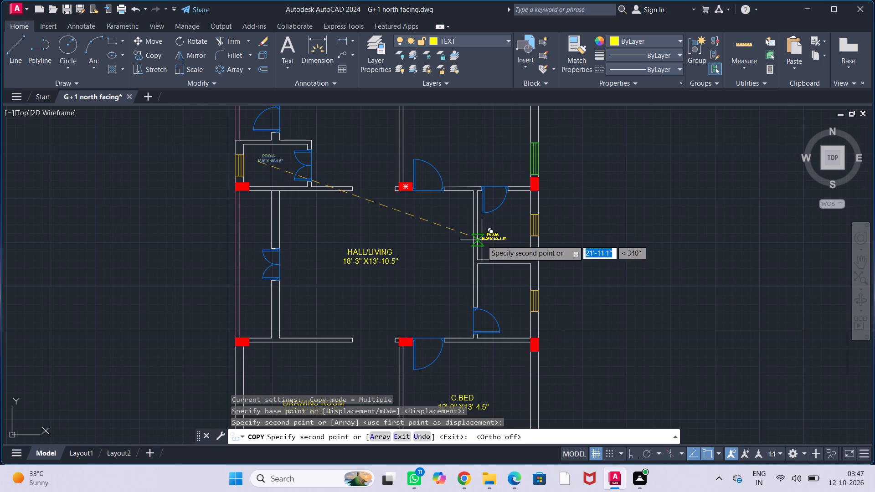
pyautogui.click(494, 233)
pyautogui.click(496, 299)
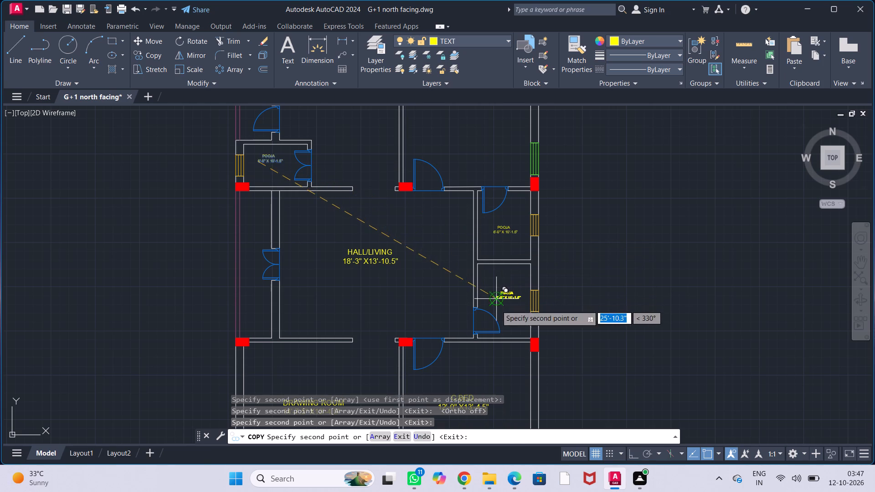
pyautogui.scroll(-1, 593, 321)
pyautogui.moveTo(600, 323); pyautogui.dragTo(594, 255, button='middle')
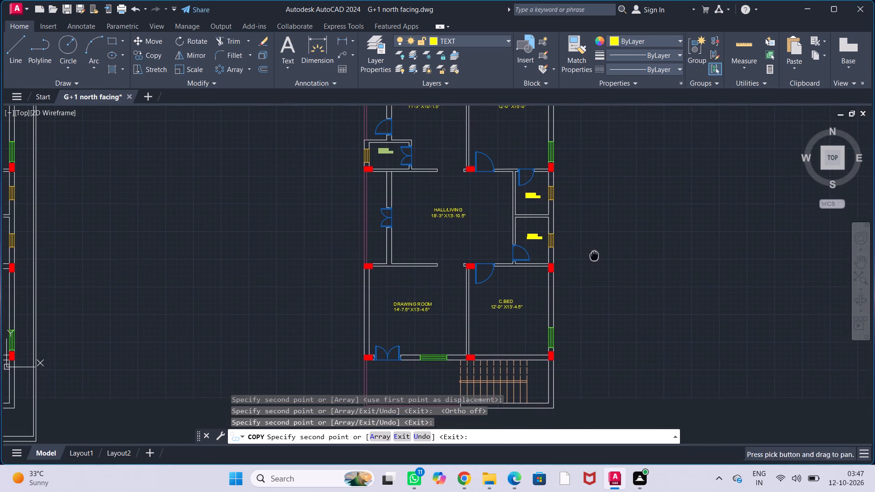
pyautogui.press('Escape')
pyautogui.press('Escape')
pyautogui.press('Escape')
pyautogui.press('Escape')
pyautogui.press('Escape')
# Rotate the copied POOJA label beside the KITCHEN by 90° so it reads vertically.
pyautogui.moveTo(488, 227); pyautogui.dragTo(473, 345, button='middle')
pyautogui.scroll(2, 361, 218)
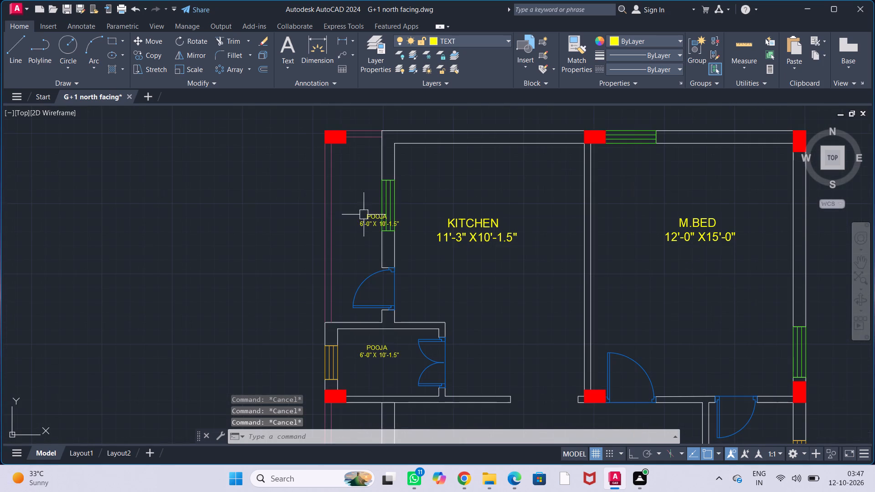
pyautogui.click(372, 225)
pyautogui.write('RO')
pyautogui.press('Return')
pyautogui.click(359, 227)
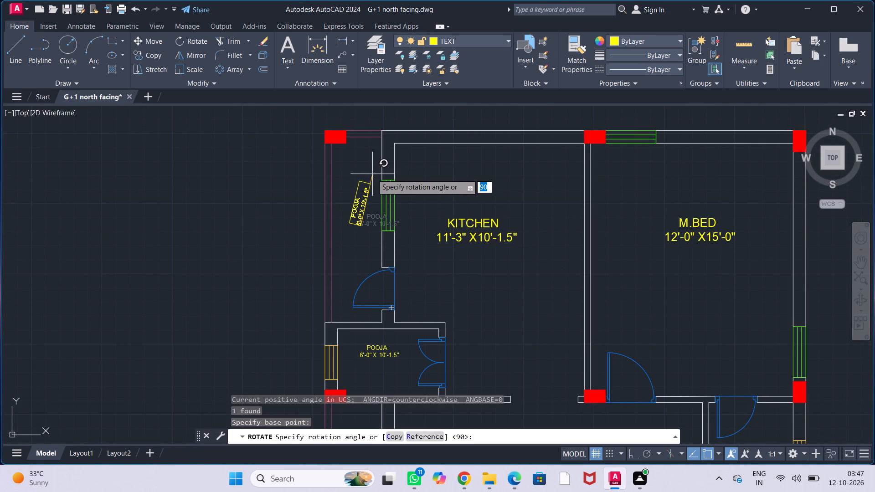
pyautogui.press('F8')
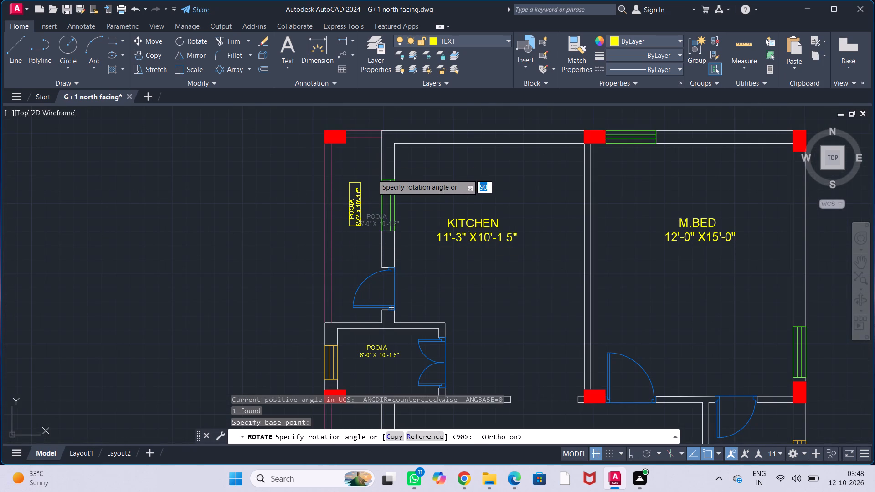
pyautogui.click(362, 173)
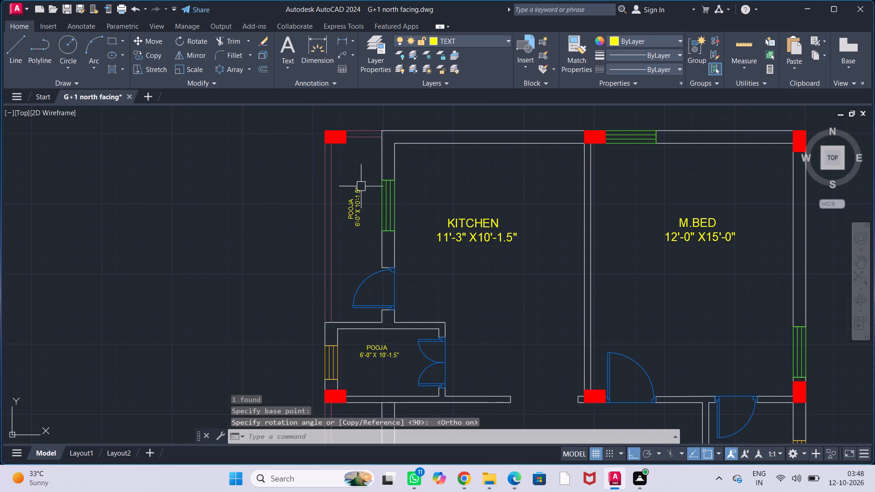
# Change the rotated label's room name to WASH AREA and trim the leading spaces before it.
pyautogui.doubleClick(357, 215)
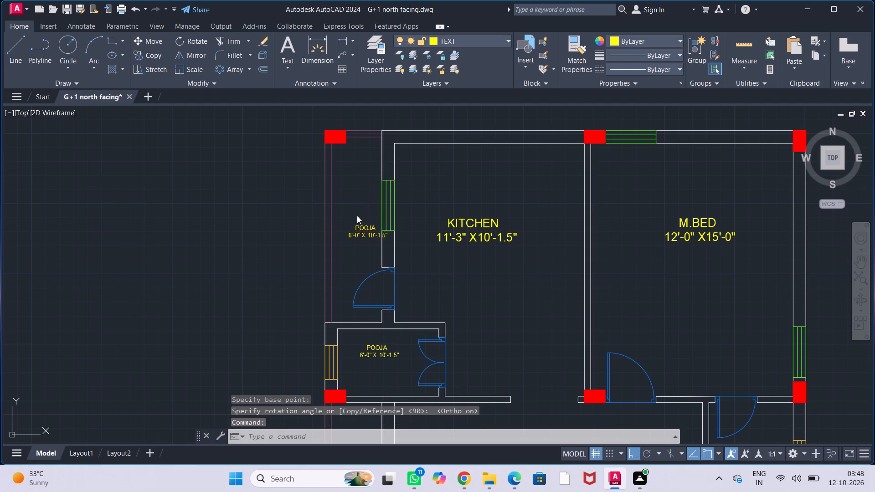
pyautogui.click(377, 225)
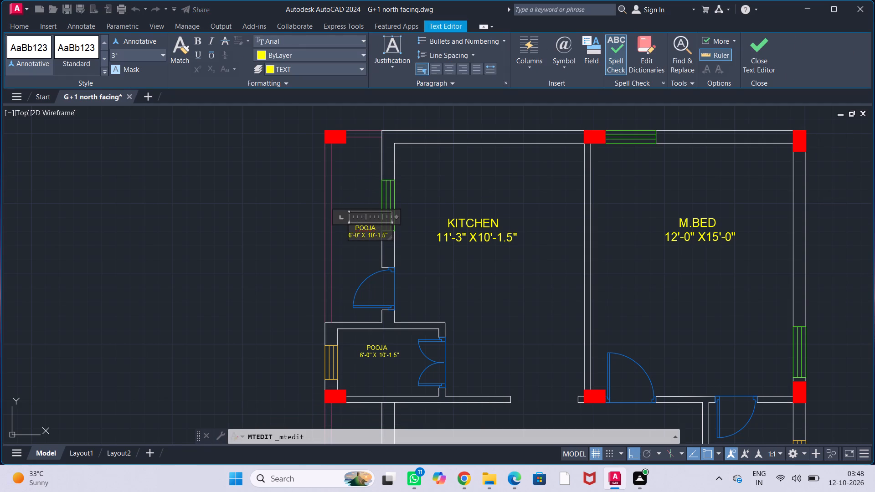
pyautogui.click(376, 228)
pyautogui.press('BackSpace')
pyautogui.press('BackSpace')
pyautogui.press('BackSpace')
pyautogui.press('BackSpace')
pyautogui.press('BackSpace')
pyautogui.write('WAS')
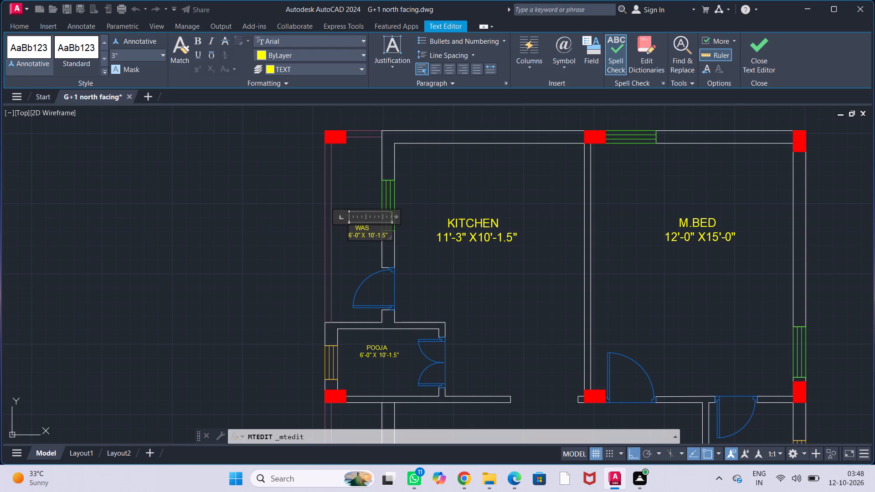
pyautogui.write('H AREA')
pyautogui.click(355, 227)
pyautogui.press('BackSpace')
pyautogui.press('BackSpace')
pyautogui.press('BackSpace')
# Set the WASH AREA label's size line to 3'-0" X 10'-0", align the name with it, and finish the text edit.
pyautogui.scroll(2, 351, 232)
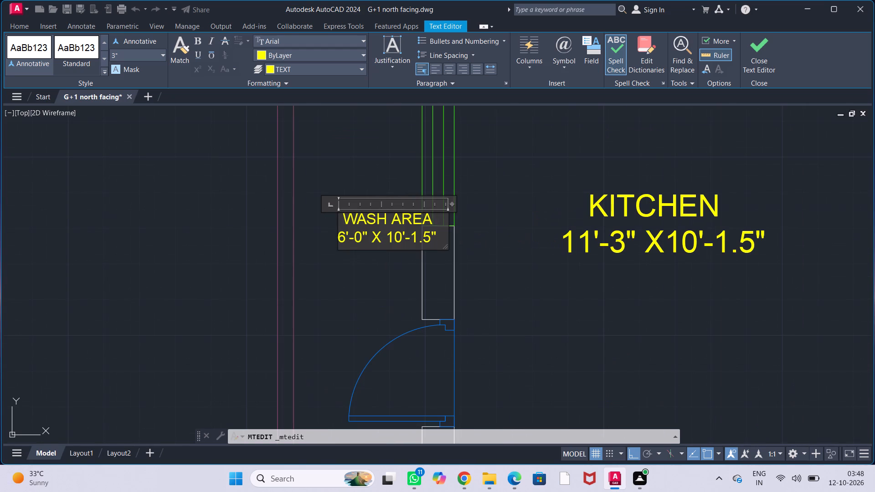
pyautogui.click(345, 235)
pyautogui.press('BackSpace')
pyautogui.press('3')
pyautogui.press('Right')
pyautogui.press('Right')
pyautogui.press('Right')
pyautogui.press('Right')
pyautogui.press('Right')
pyautogui.press('Right')
pyautogui.press('Right')
pyautogui.press('Right')
pyautogui.press('Right')
pyautogui.press('Right')
pyautogui.press('Right')
pyautogui.press('Right')
pyautogui.press('Right')
pyautogui.press('Right')
pyautogui.press('BackSpace')
pyautogui.press('BackSpace')
pyautogui.press('BackSpace')
pyautogui.press('0')
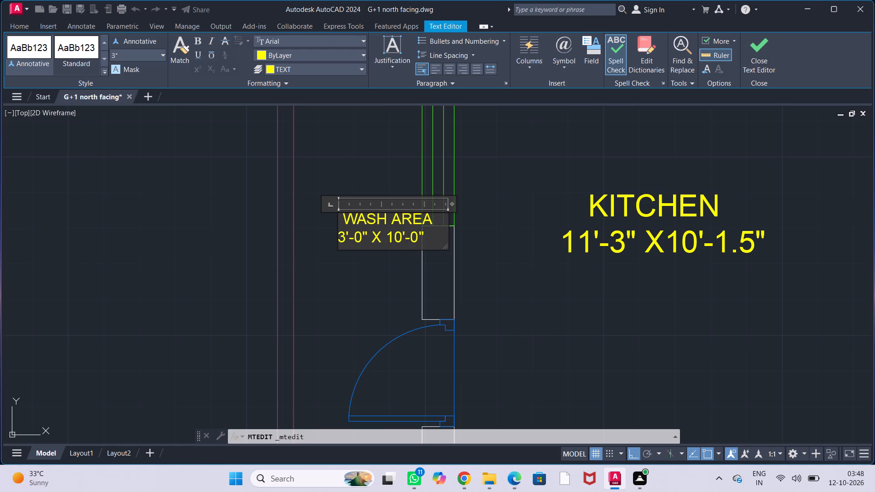
pyautogui.click(342, 220)
pyautogui.press('BackSpace')
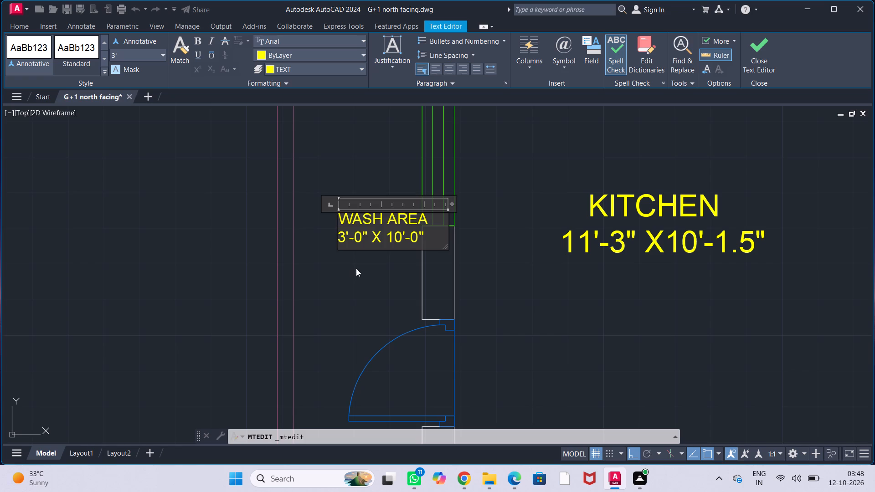
pyautogui.click(356, 268)
# Copy the vertical WASH AREA label straight down into the narrow strip west of the HALL/LIVING, beside its double door.
pyautogui.scroll(-2, 348, 318)
pyautogui.middleClick(352, 317)
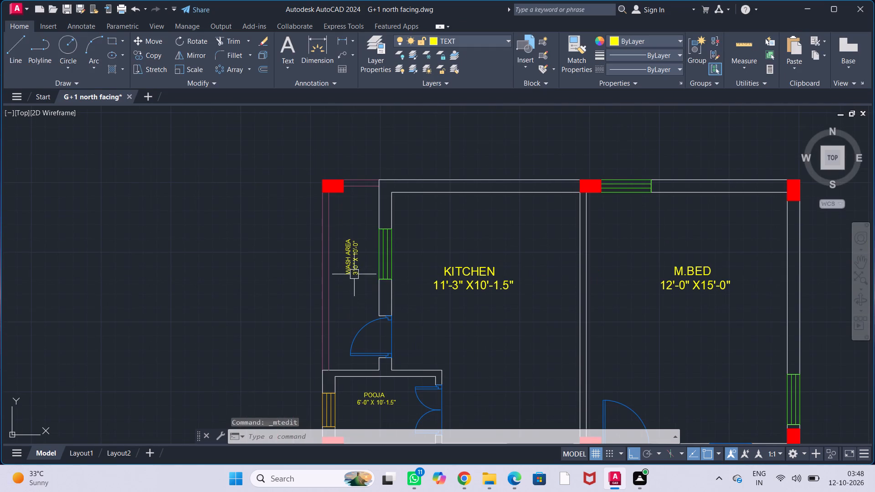
pyautogui.click(348, 266)
pyautogui.write('CO')
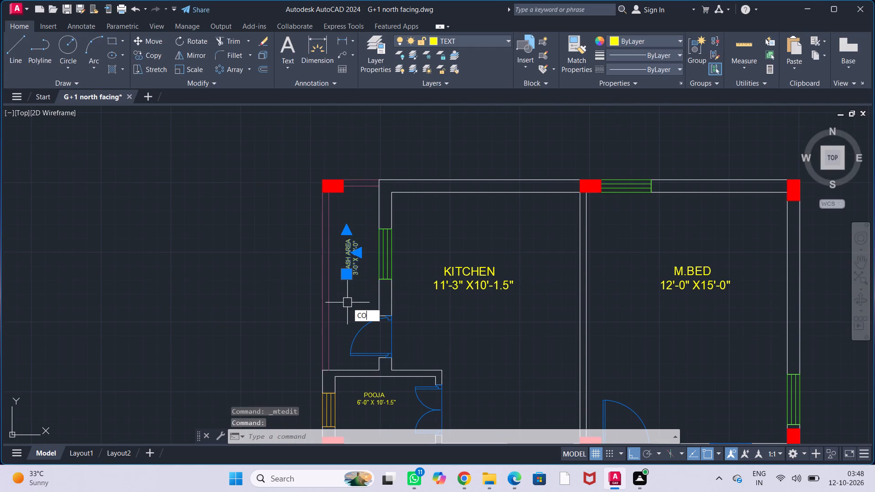
pyautogui.press('Return')
pyautogui.click(363, 277)
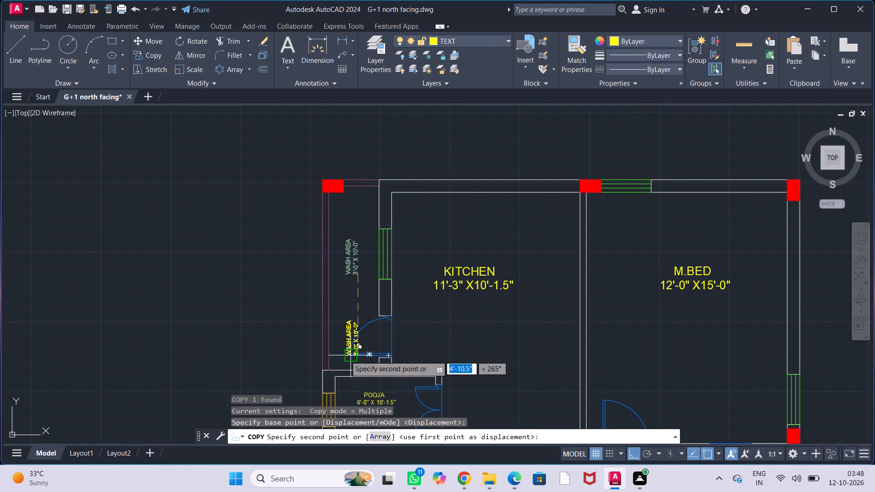
pyautogui.moveTo(345, 357); pyautogui.dragTo(381, 186, button='middle')
pyautogui.moveTo(391, 333); pyautogui.dragTo(391, 225, button='middle')
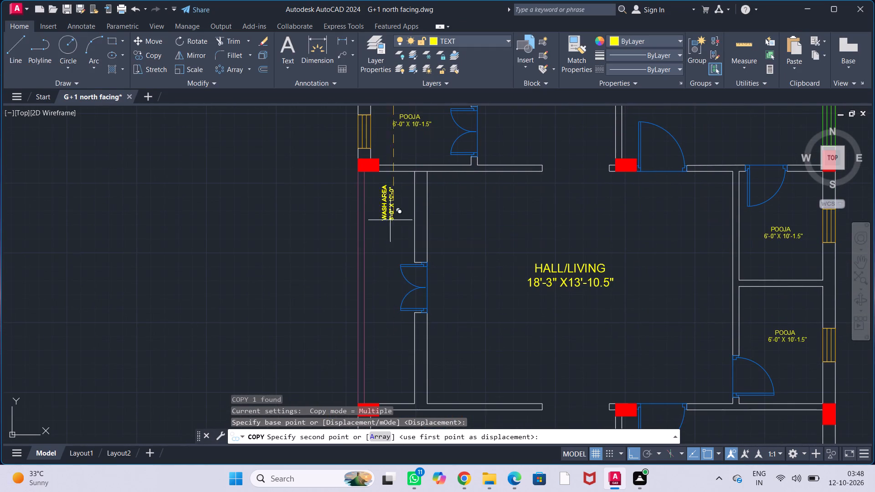
pyautogui.click(376, 313)
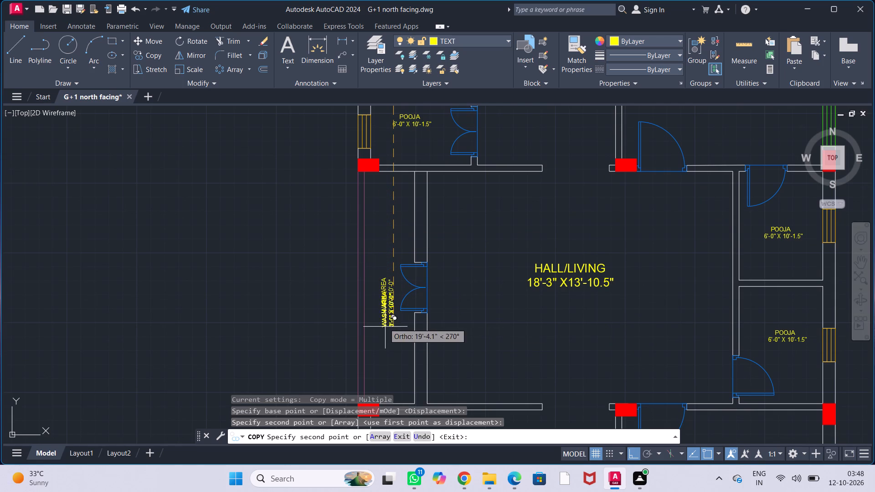
pyautogui.press('Escape')
pyautogui.press('Escape')
pyautogui.press('Escape')
pyautogui.press('Escape')
# Change the copied label's room name to UTILITY AREA.
pyautogui.doubleClick(385, 305)
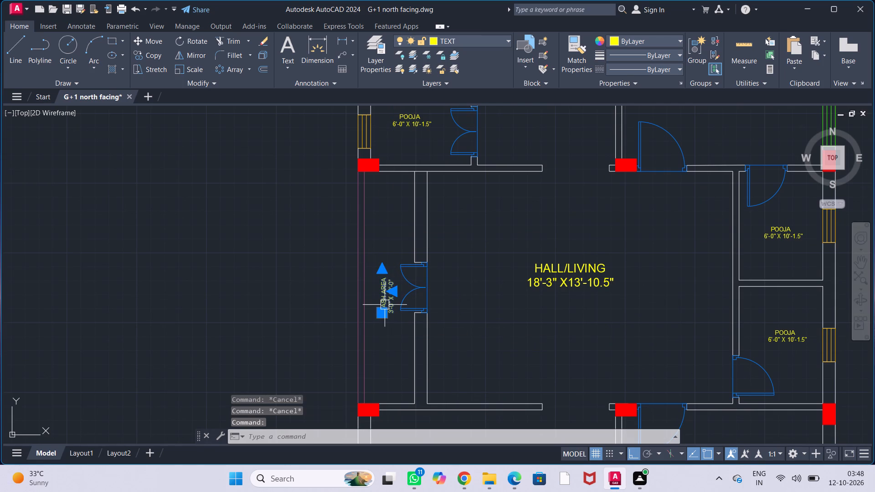
pyautogui.scroll(3, 413, 312)
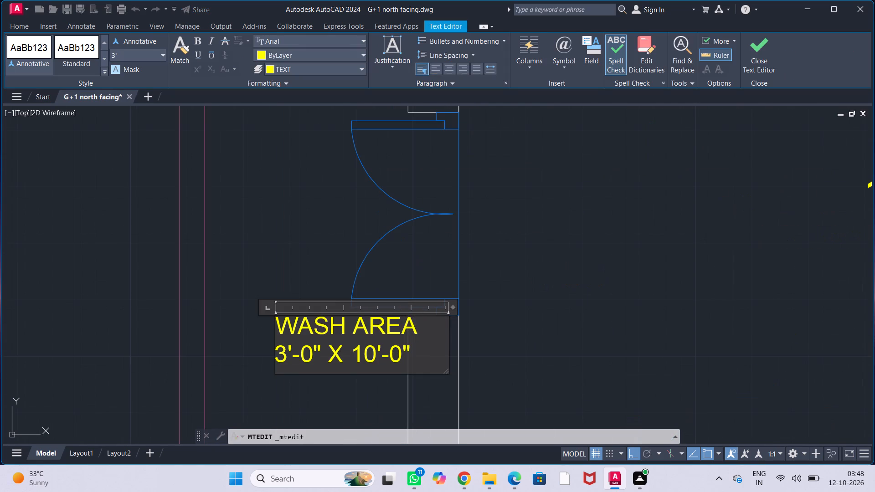
pyautogui.click(419, 327)
pyautogui.press('BackSpace')
pyautogui.press('BackSpace')
pyautogui.press('BackSpace')
pyautogui.press('BackSpace')
pyautogui.press('BackSpace')
pyautogui.press('BackSpace')
pyautogui.press('BackSpace')
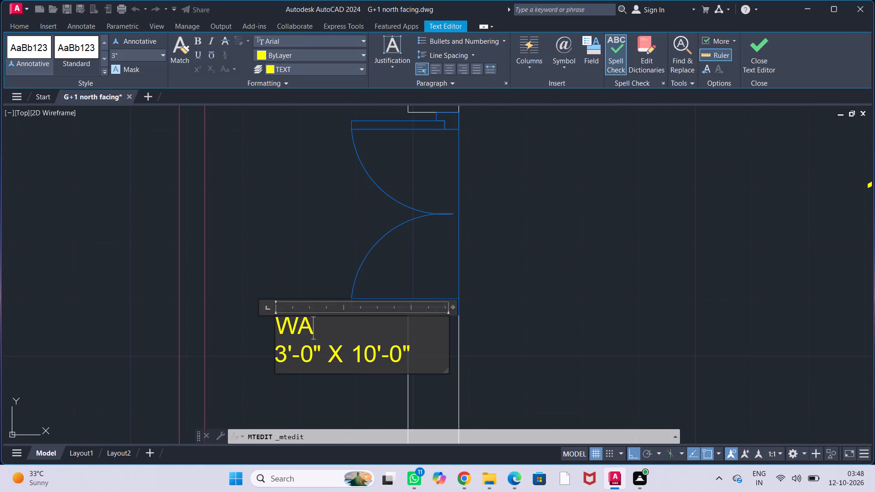
pyautogui.press('BackSpace')
pyautogui.press('BackSpace')
pyautogui.press('u')
pyautogui.write('TILITY AREA')
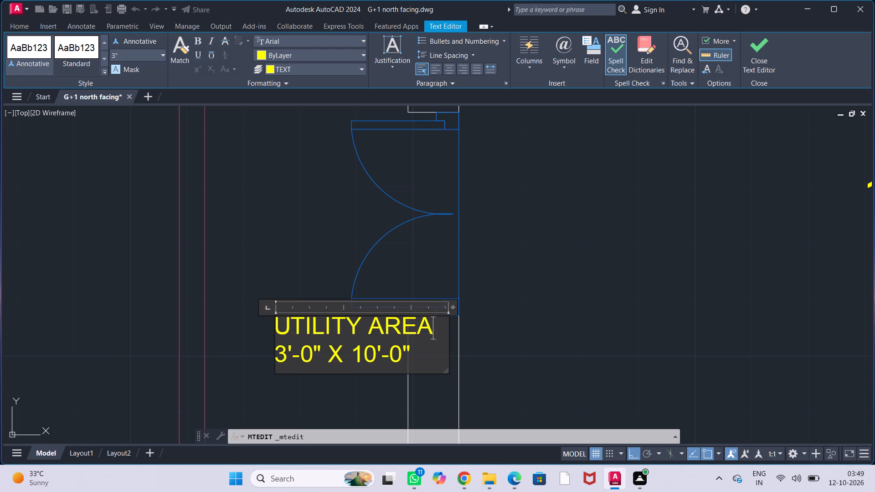
# Set the UTILITY AREA label's size line to 3'-0" X 13'-10.5" and finish the text edit.
pyautogui.click(284, 356)
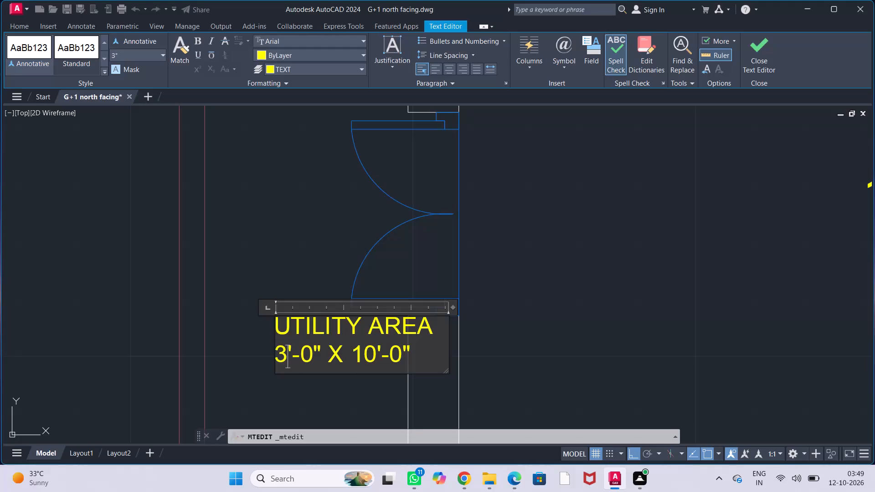
pyautogui.press('Right')
pyautogui.press('Right')
pyautogui.press('Right')
pyautogui.press('Right')
pyautogui.press('Right')
pyautogui.press('Right')
pyautogui.press('Right')
pyautogui.press('Right')
pyautogui.press('Right')
pyautogui.press('BackSpace')
pyautogui.press('3')
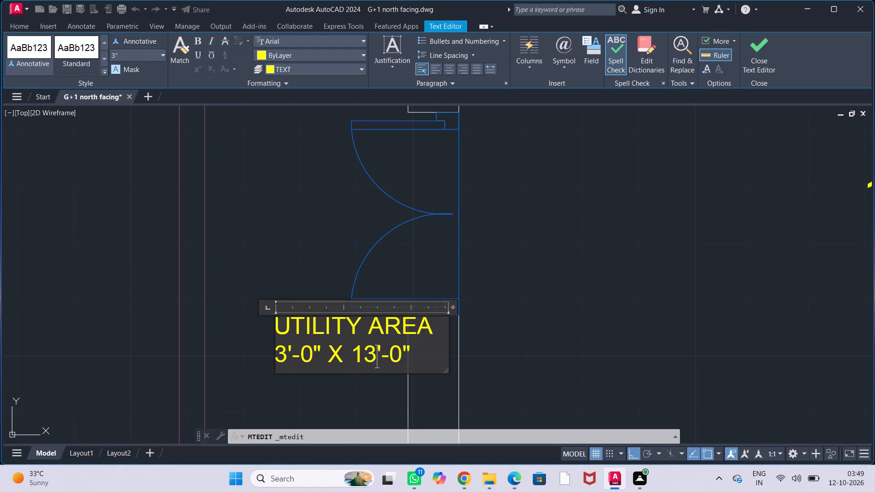
pyautogui.press('Right')
pyautogui.press('Right')
pyautogui.press('Right')
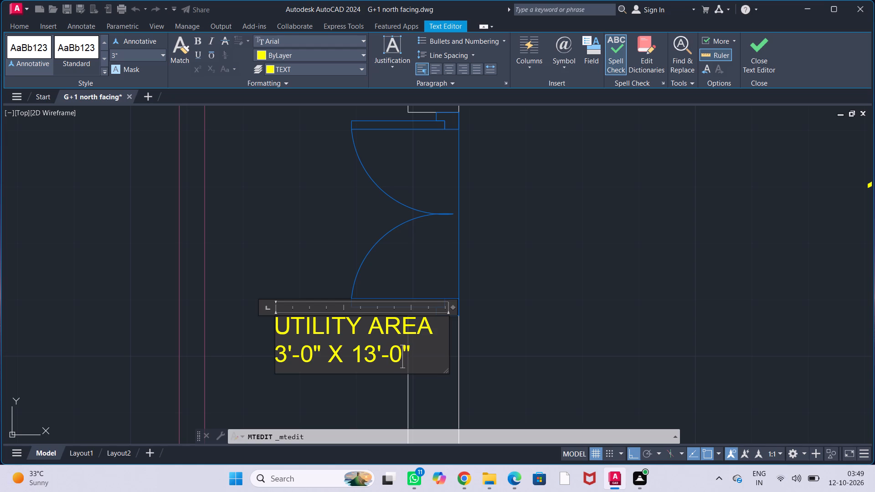
pyautogui.press('BackSpace')
pyautogui.press('1')
pyautogui.write('0.5')
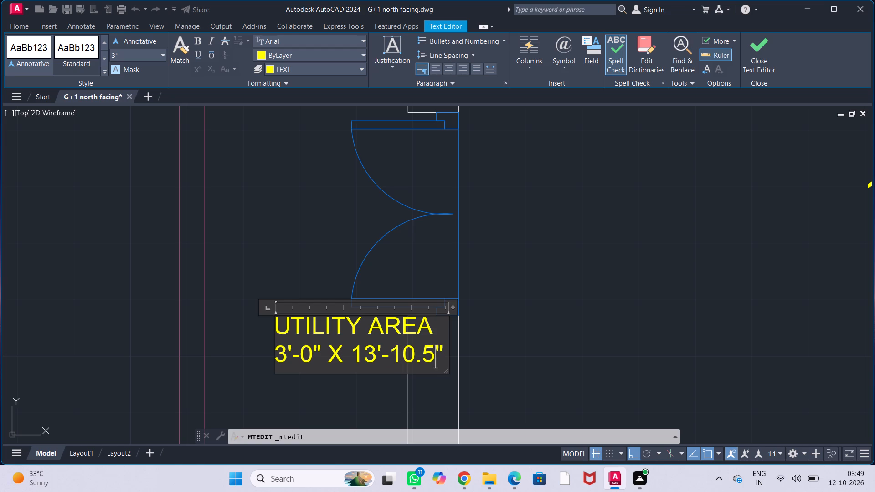
pyautogui.click(543, 359)
# Review the labelled plan as a whole, checking the placement and relative text size of the room labels.
pyautogui.scroll(-2, 320, 349)
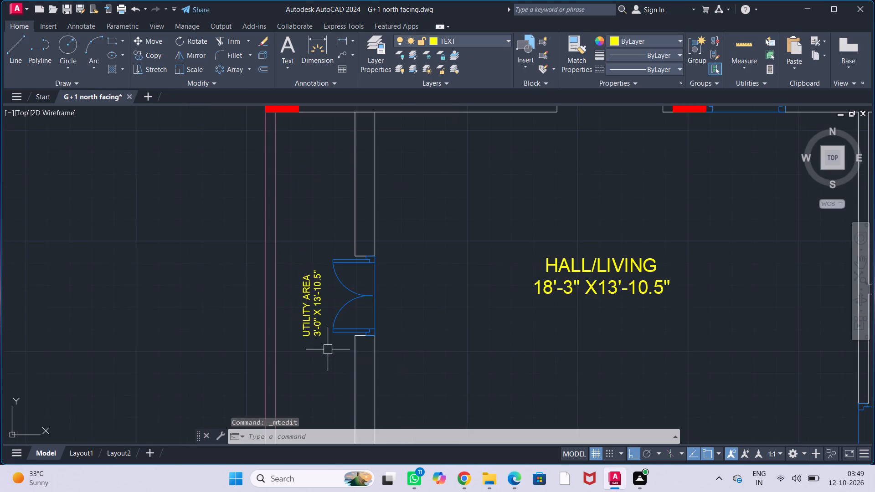
pyautogui.scroll(-1, 330, 358)
pyautogui.moveTo(330, 358); pyautogui.dragTo(324, 312, button='middle')
pyautogui.scroll(-1, 430, 320)
pyautogui.moveTo(459, 328); pyautogui.dragTo(359, 290, button='middle')
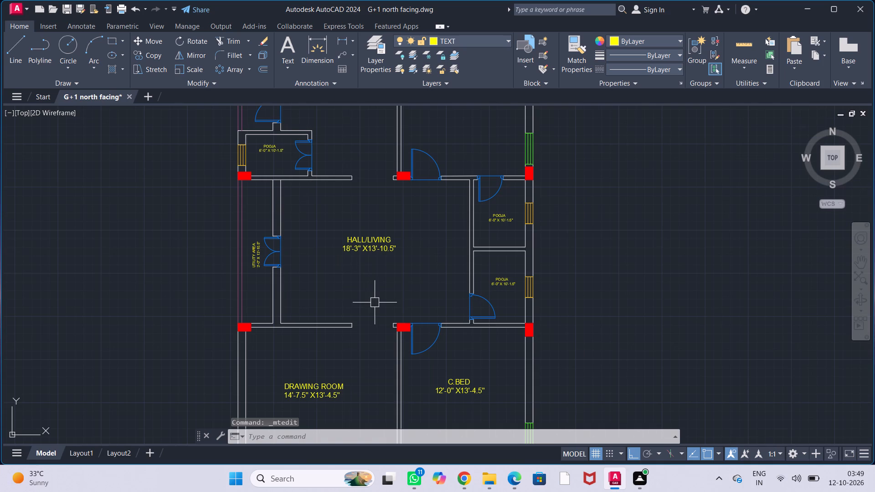
pyautogui.moveTo(423, 287); pyautogui.dragTo(442, 258, button='middle')
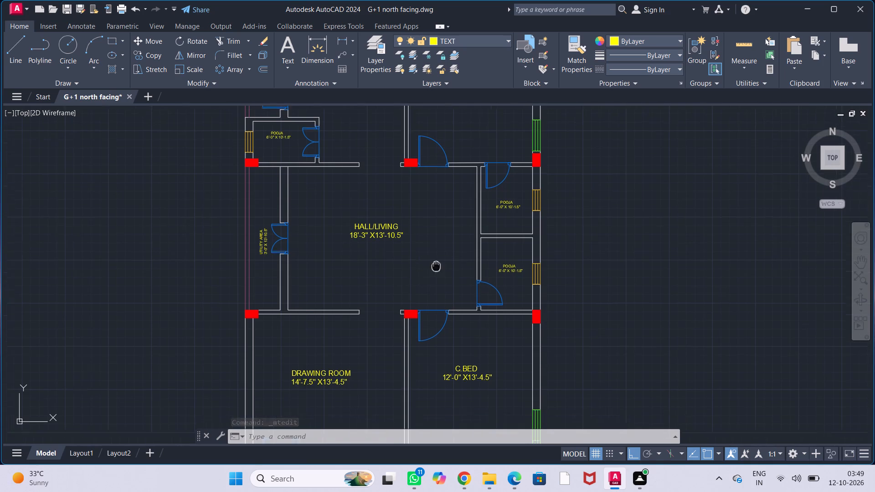
pyautogui.moveTo(442, 258); pyautogui.dragTo(449, 250, button='middle')
pyautogui.scroll(-1, 389, 339)
pyautogui.moveTo(435, 259); pyautogui.dragTo(439, 292, button='middle')
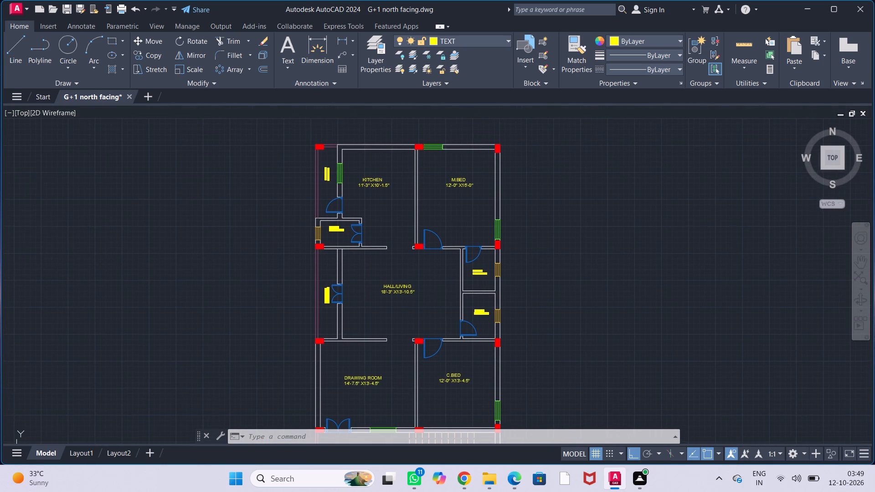
pyautogui.press('Escape')
pyautogui.press('Escape')
pyautogui.press('Escape')
pyautogui.press('Escape')
pyautogui.scroll(-1, 425, 298)
pyautogui.moveTo(425, 298); pyautogui.dragTo(442, 261, button='middle')
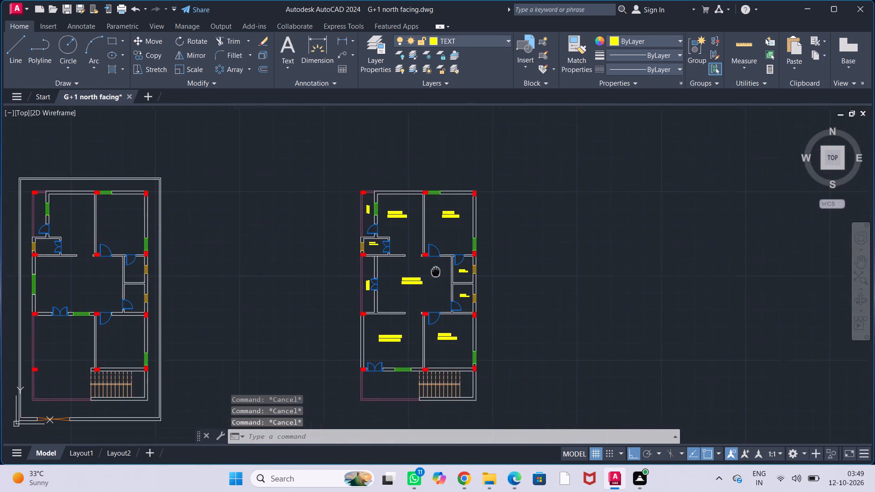
pyautogui.moveTo(442, 261); pyautogui.dragTo(443, 259, button='middle')
# Set the WASH AREA label's text height to 4" in its properties.
pyautogui.scroll(2, 412, 266)
pyautogui.moveTo(427, 270); pyautogui.dragTo(418, 343, button='middle')
pyautogui.moveTo(408, 277); pyautogui.dragTo(412, 313, button='middle')
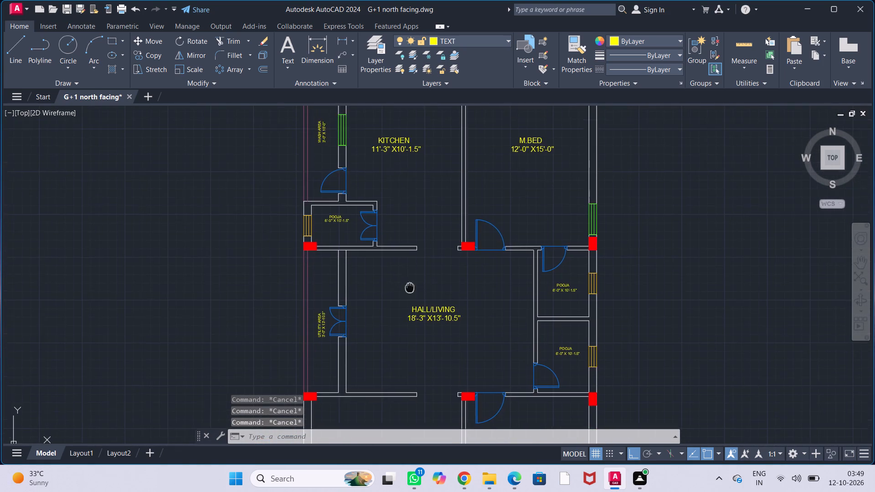
pyautogui.moveTo(412, 313); pyautogui.dragTo(413, 321, button='middle')
pyautogui.click(325, 173)
pyautogui.rightClick(324, 173)
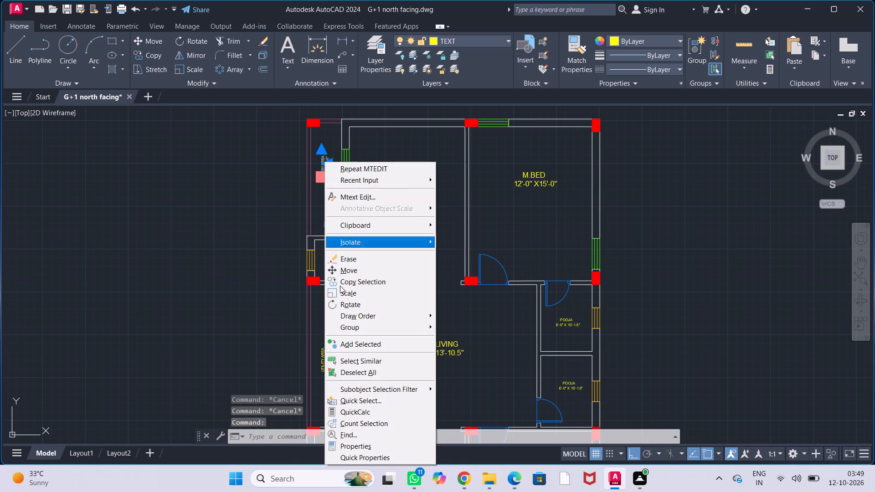
pyautogui.click(378, 450)
pyautogui.scroll(-1, 81, 193)
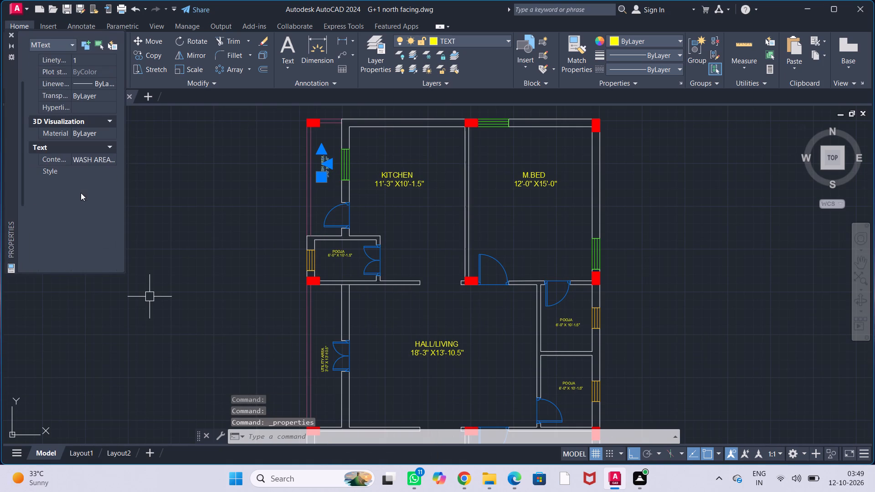
pyautogui.scroll(-1, 78, 217)
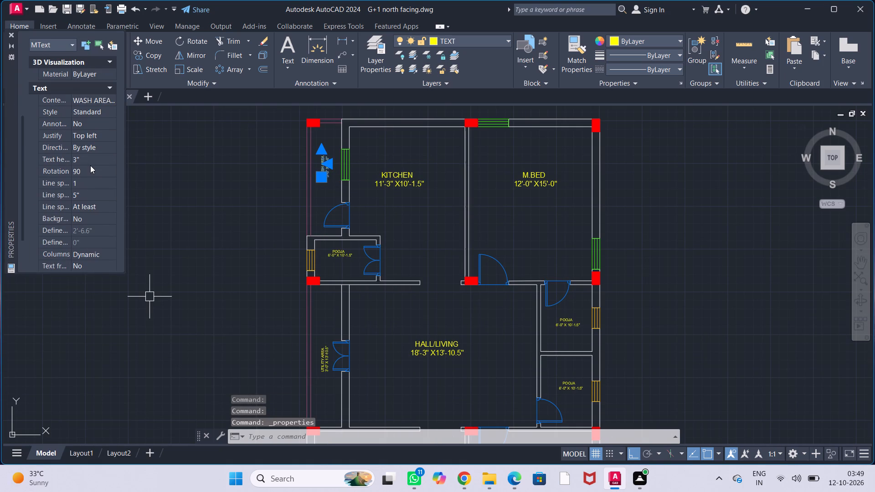
pyautogui.click(89, 158)
pyautogui.press('BackSpace')
pyautogui.write('4"')
pyautogui.press('Return')
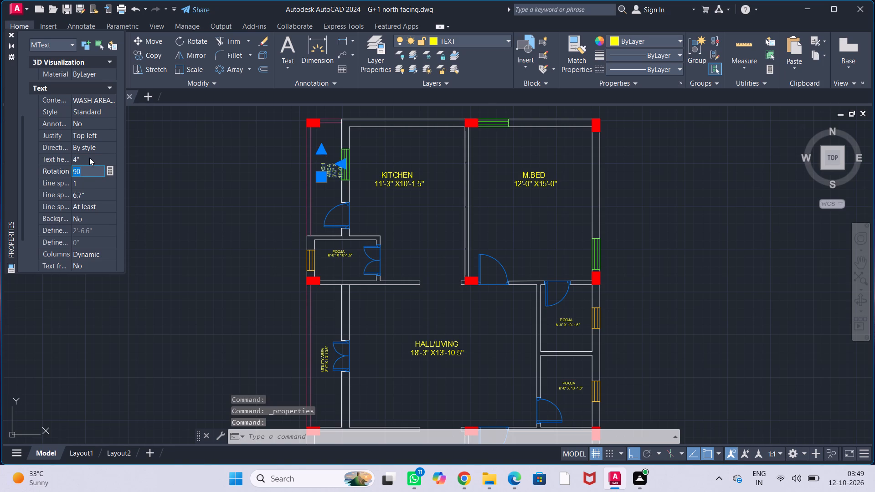
pyautogui.click(10, 32)
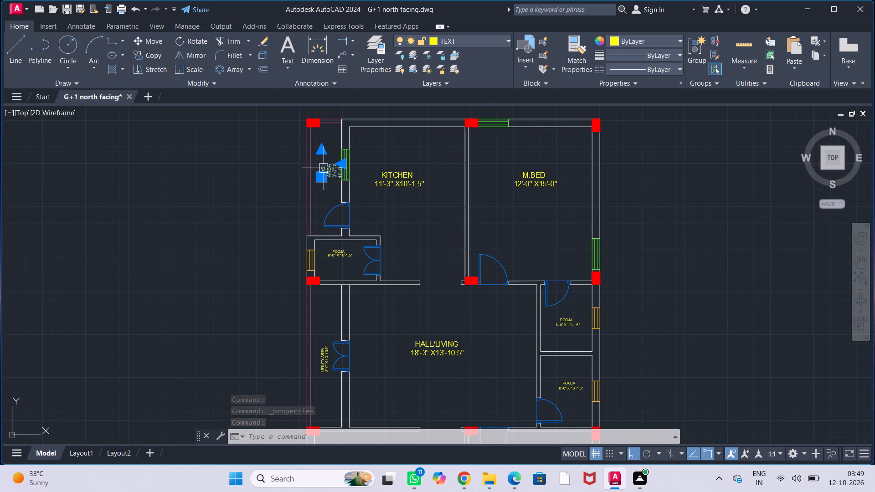
pyautogui.press('Escape')
pyautogui.press('Escape')
pyautogui.press('Escape')
# Widen the WASH AREA label's text frame so the name and the size each fit on one line.
pyautogui.doubleClick(326, 171)
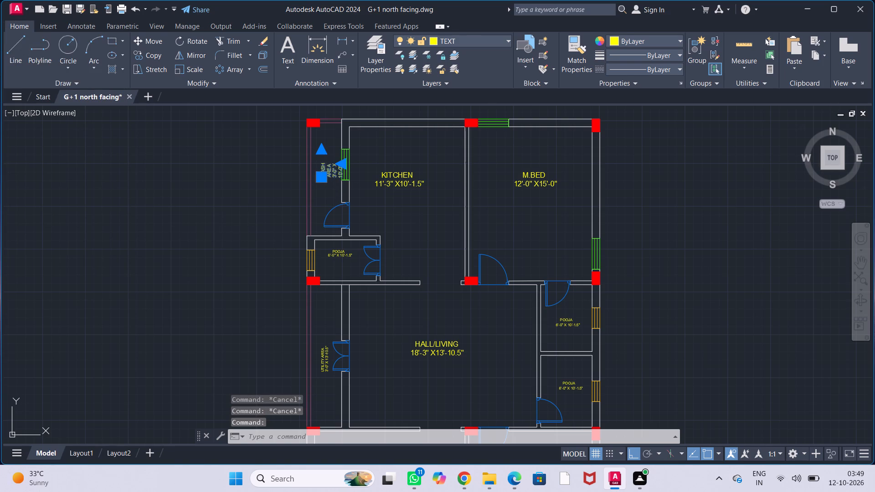
pyautogui.moveTo(350, 166); pyautogui.dragTo(375, 179)
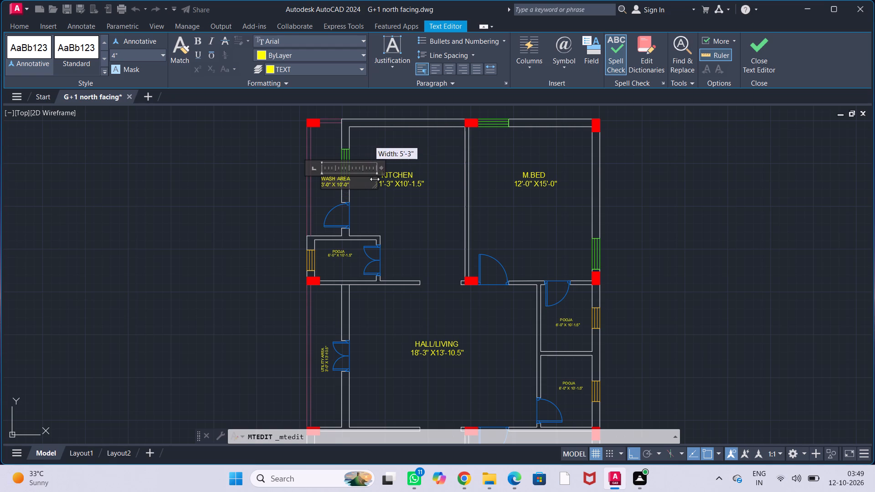
pyautogui.moveTo(375, 179); pyautogui.dragTo(357, 195)
pyautogui.click(262, 197)
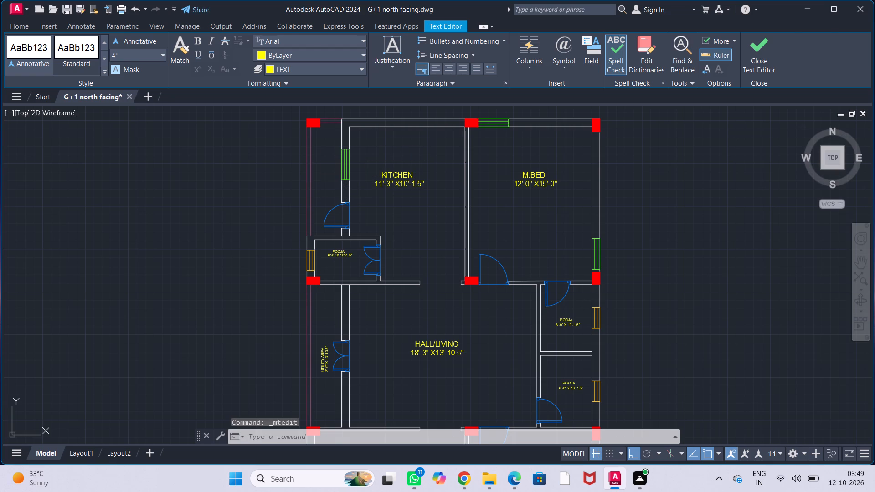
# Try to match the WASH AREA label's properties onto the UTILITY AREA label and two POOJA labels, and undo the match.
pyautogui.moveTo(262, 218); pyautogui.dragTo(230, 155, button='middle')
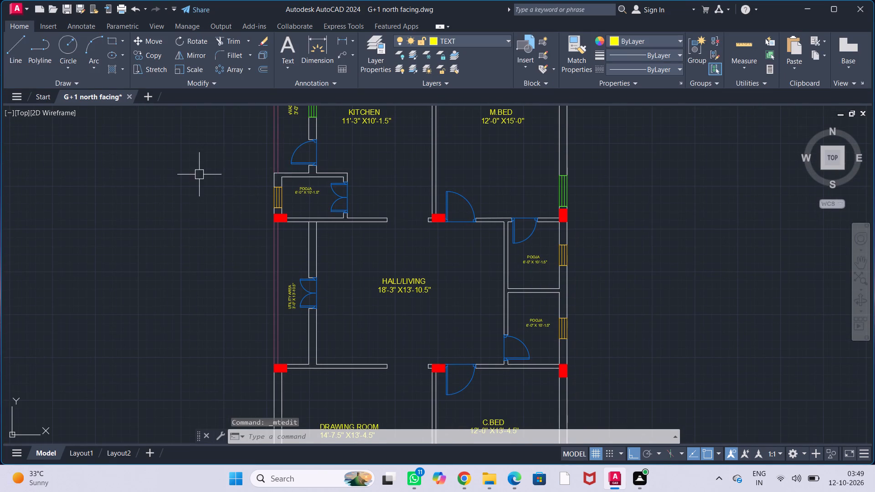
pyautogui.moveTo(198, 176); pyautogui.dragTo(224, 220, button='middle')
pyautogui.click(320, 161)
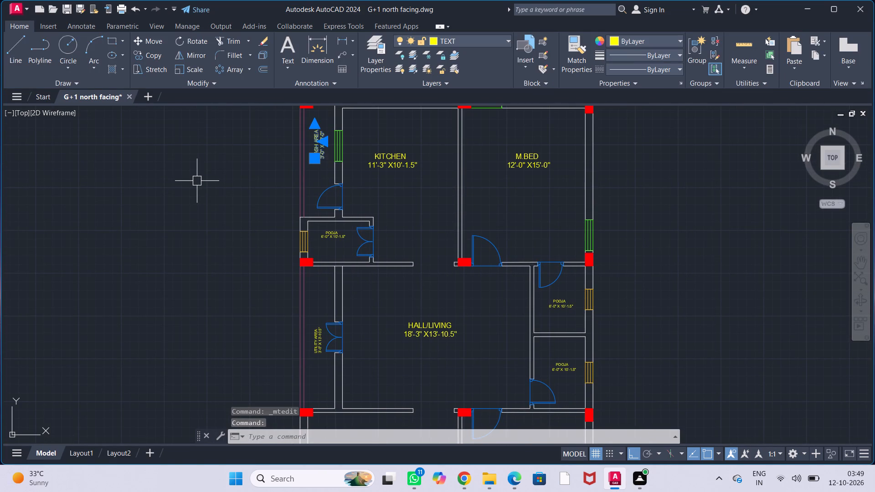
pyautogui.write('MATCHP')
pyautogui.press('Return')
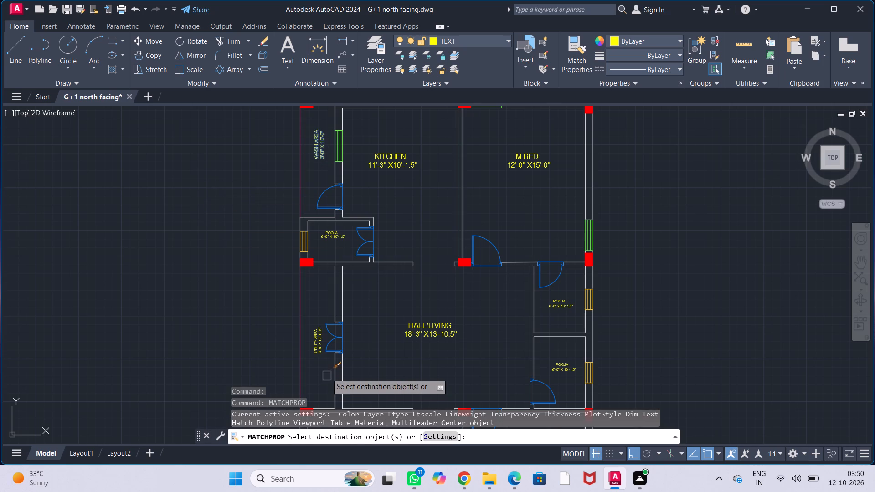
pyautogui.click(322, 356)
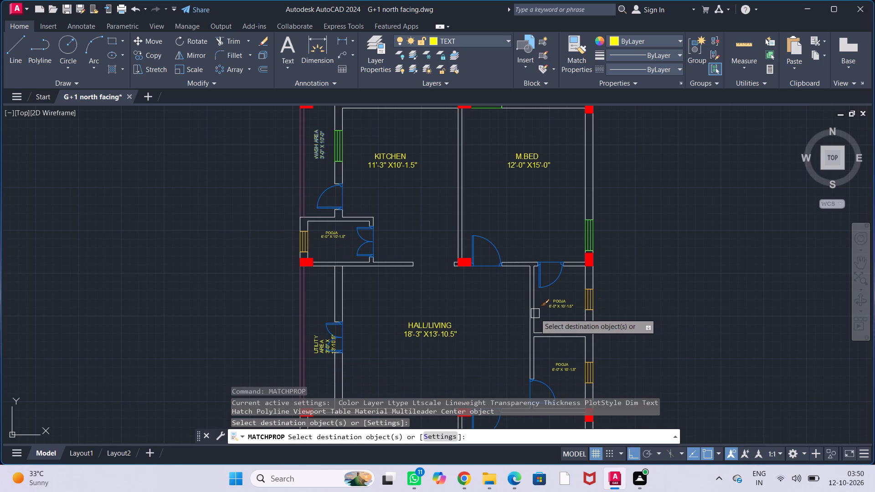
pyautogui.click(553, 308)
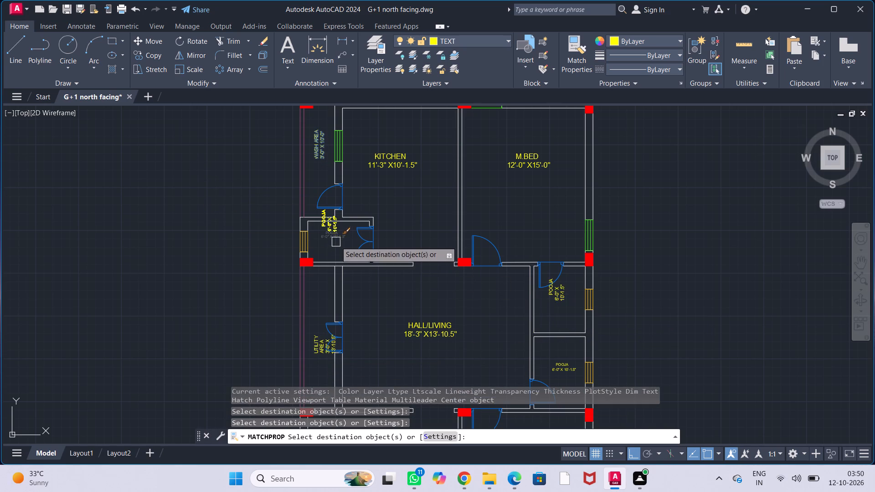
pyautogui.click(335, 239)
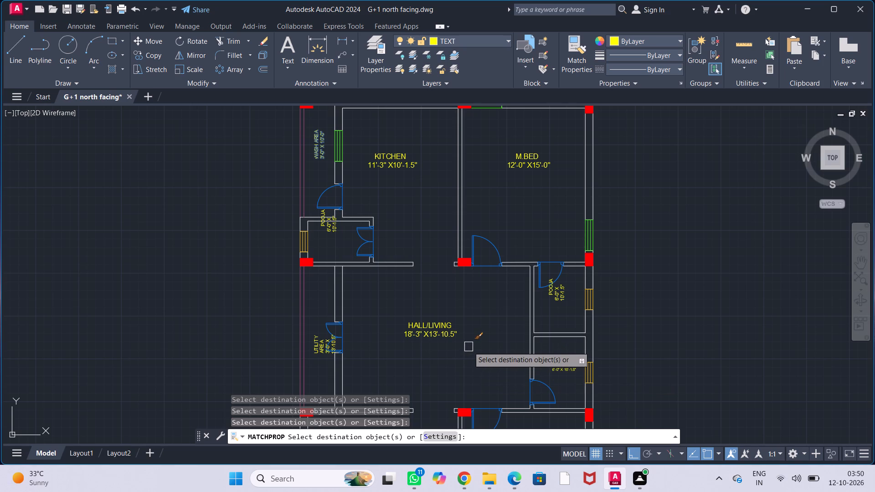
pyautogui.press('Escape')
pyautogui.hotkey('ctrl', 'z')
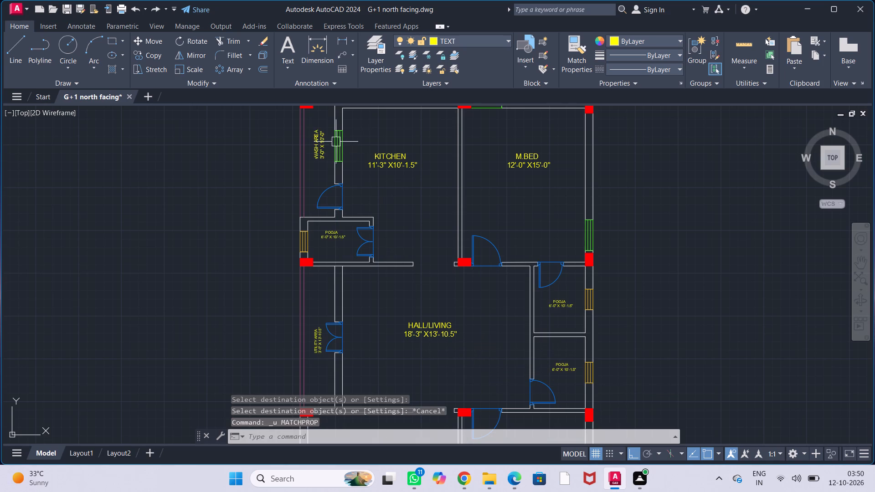
# Match the WASH AREA label's text properties onto the UTILITY AREA label only.
pyautogui.click(317, 153)
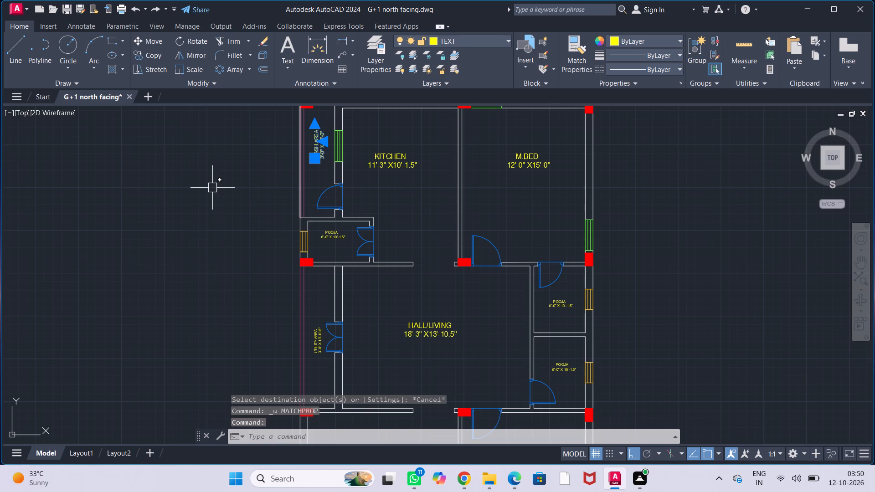
pyautogui.write('MATCHP')
pyautogui.press('Return')
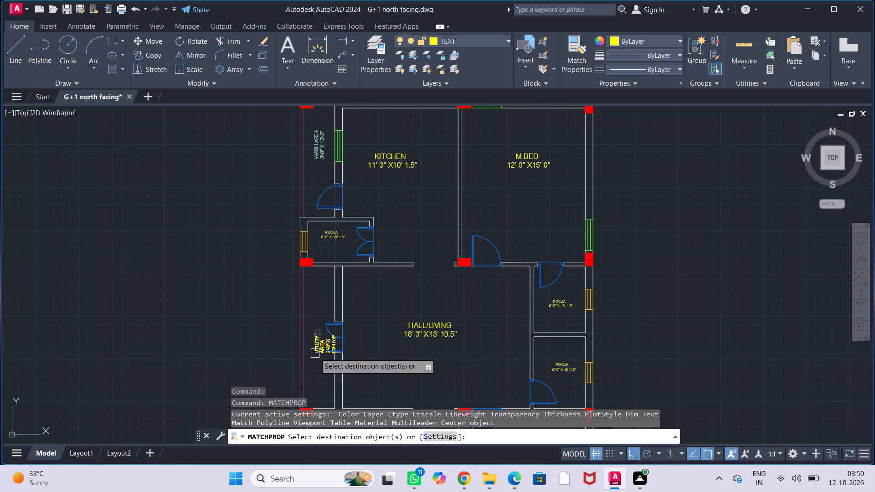
pyautogui.click(315, 353)
pyautogui.press('Escape')
pyautogui.press('Escape')
pyautogui.press('Escape')
# Widen the UTILITY AREA label's text frame so the name and the size each fit on one line.
pyautogui.doubleClick(321, 346)
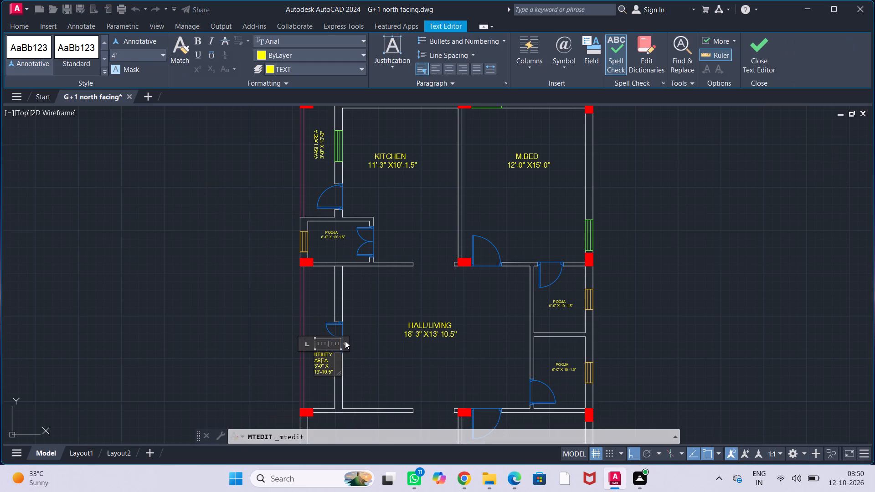
pyautogui.moveTo(345, 342); pyautogui.dragTo(358, 362)
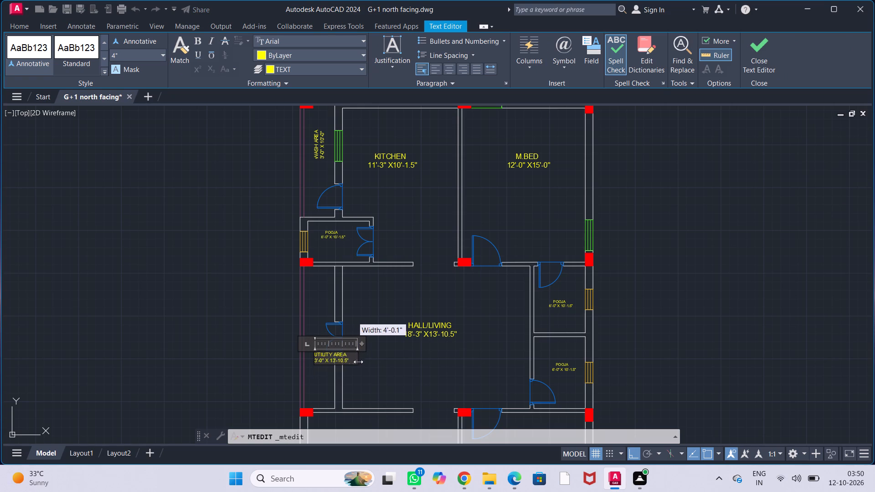
pyautogui.moveTo(358, 362); pyautogui.dragTo(356, 364)
pyautogui.click(386, 357)
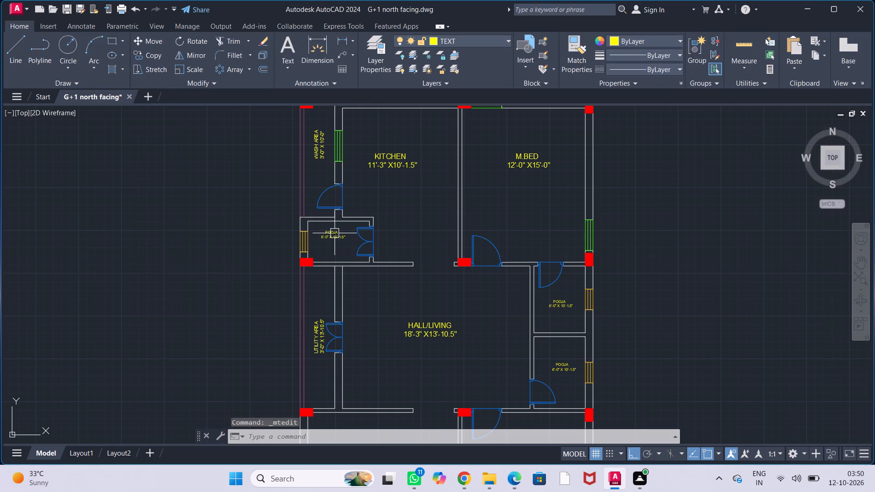
# Set the text height of the POOJA label in the room below the kitchen to 4" in its properties.
pyautogui.click(335, 234)
pyautogui.rightClick(335, 234)
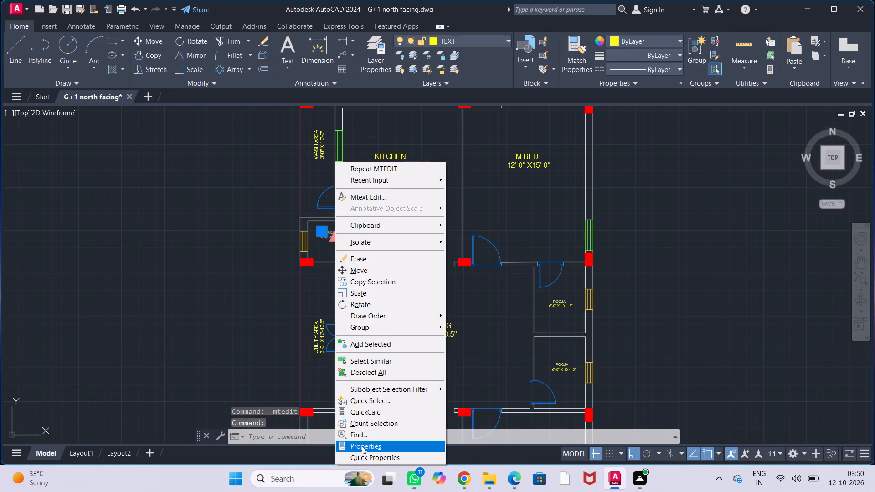
pyautogui.click(362, 446)
pyautogui.scroll(-2, 66, 213)
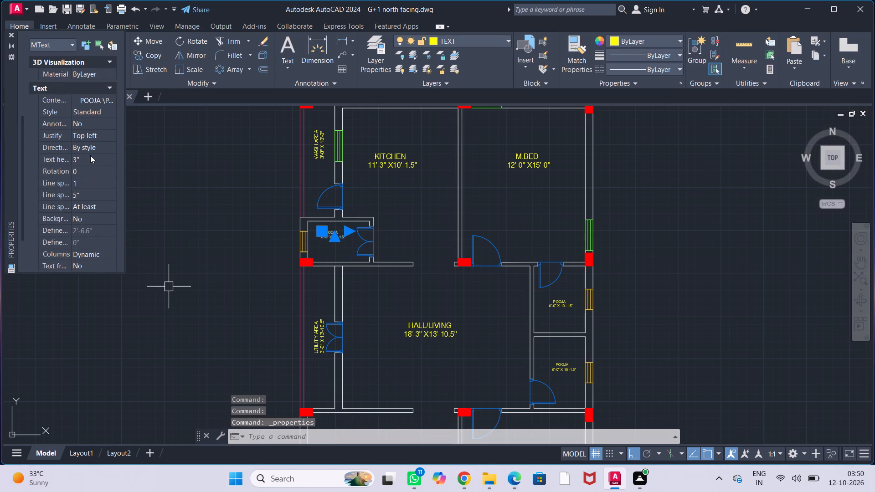
pyautogui.click(90, 155)
pyautogui.press('BackSpace')
pyautogui.press('4')
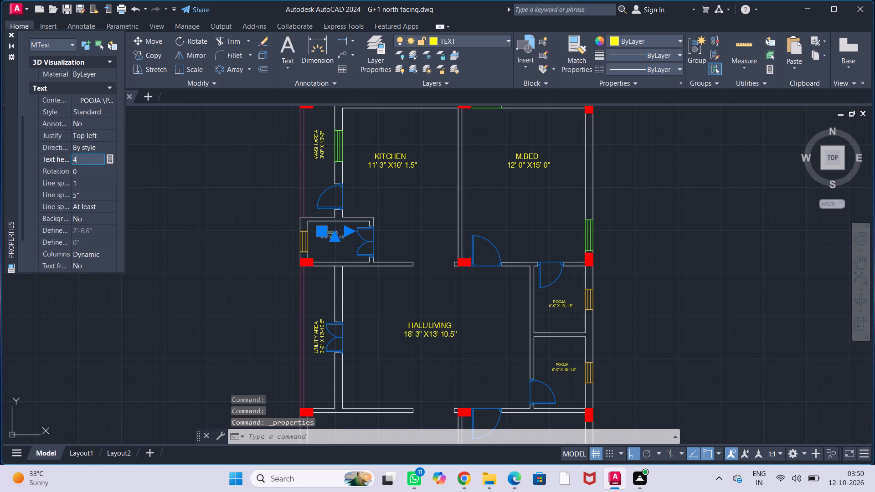
pyautogui.hotkey('shift', '"')
pyautogui.press('Return')
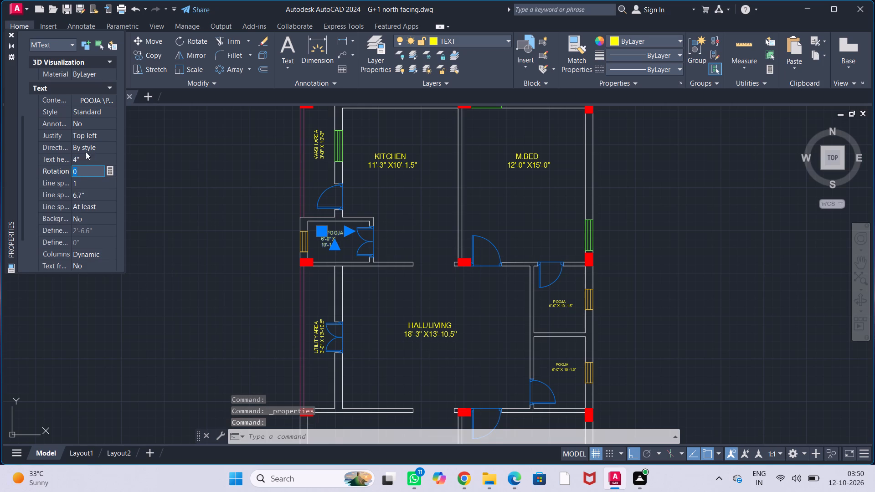
pyautogui.click(10, 35)
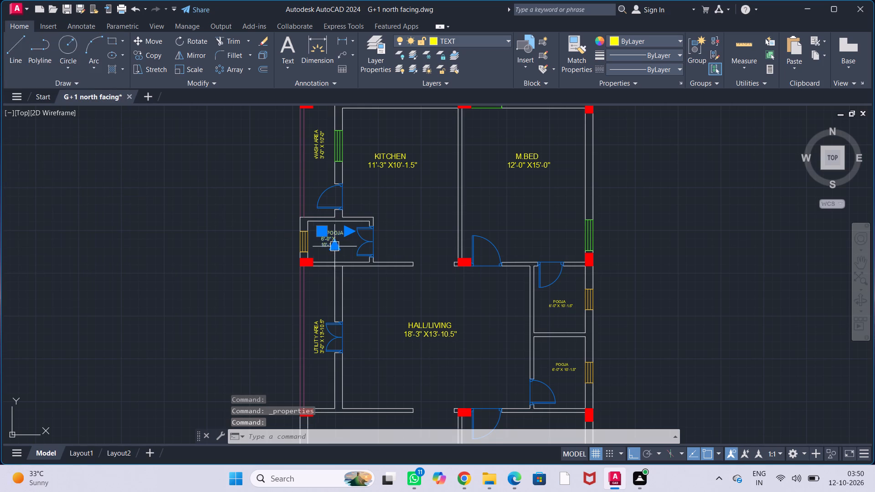
pyautogui.press('Escape')
# Widen that POOJA label's text frame so its size line fits on one line, and finish the text edit.
pyautogui.doubleClick(334, 239)
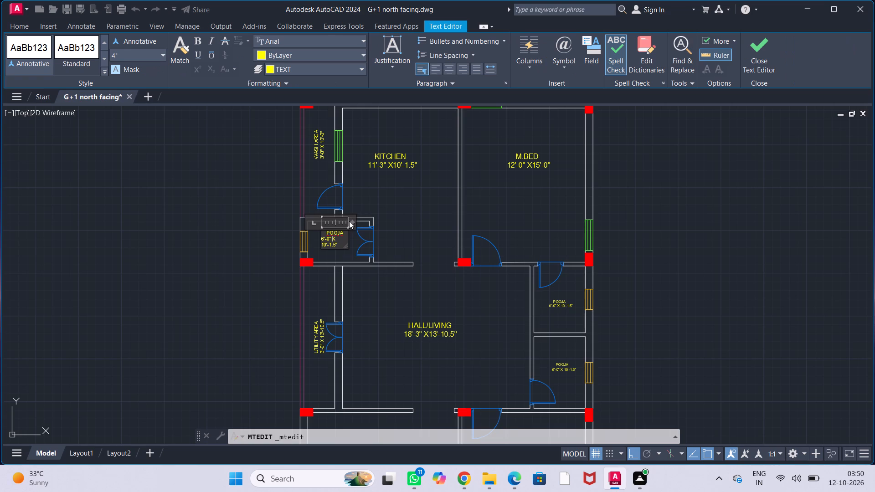
pyautogui.moveTo(350, 222); pyautogui.dragTo(363, 225)
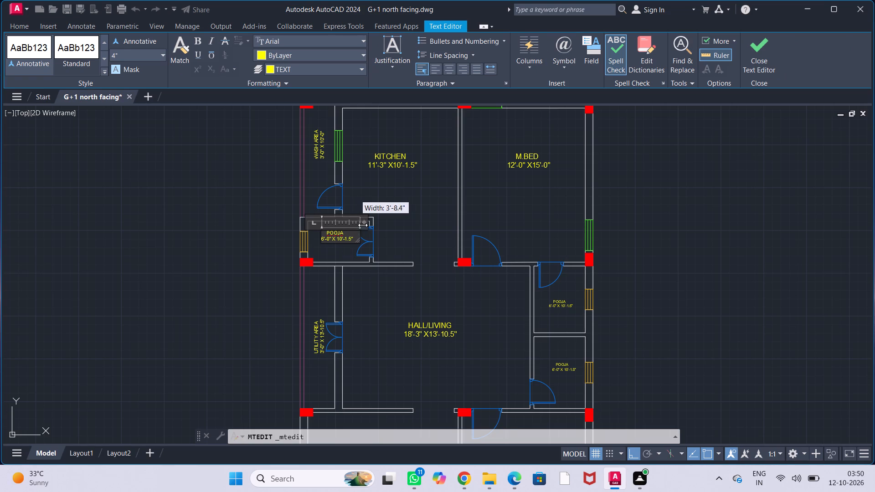
pyautogui.moveTo(363, 225); pyautogui.dragTo(358, 231)
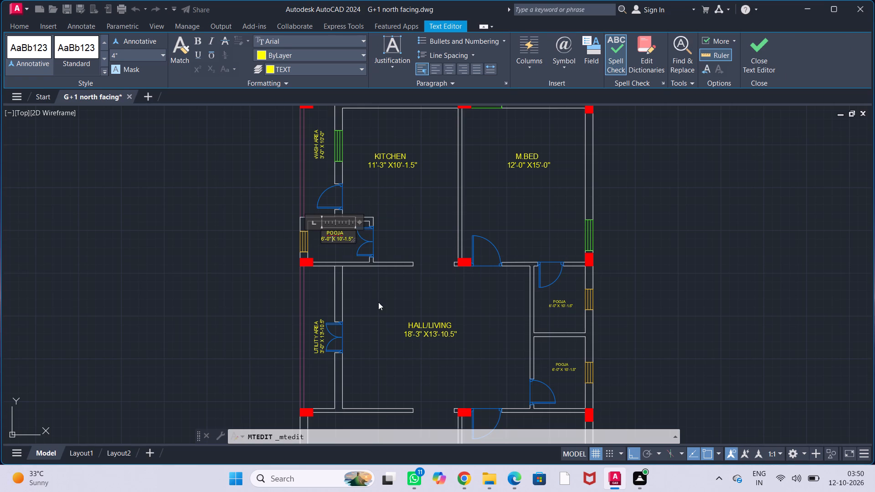
pyautogui.press('Escape')
pyautogui.click(378, 302)
pyautogui.click(553, 184)
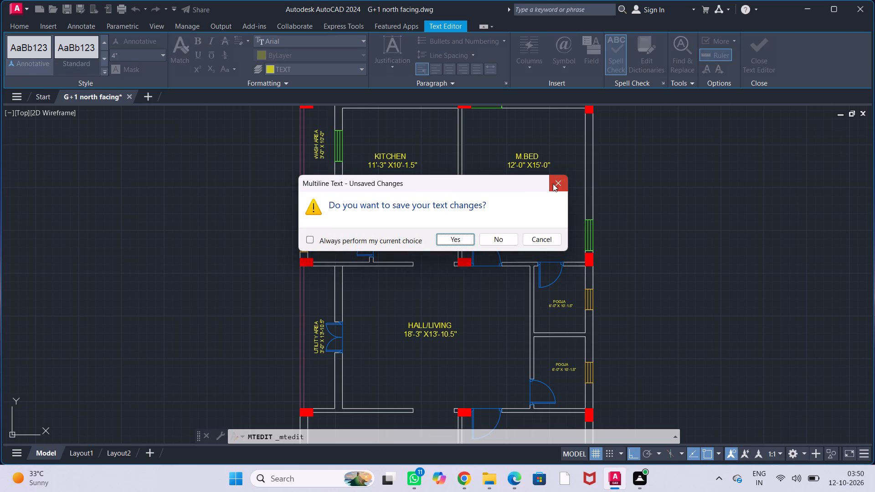
pyautogui.click(401, 294)
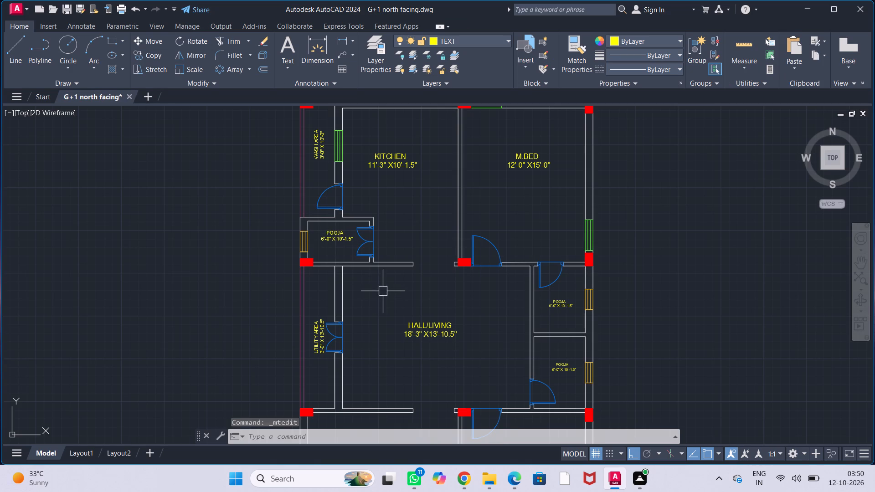
# Match the enlarged POOJA label's properties onto the two POOJA labels in the small rooms east of the hall.
pyautogui.moveTo(383, 291); pyautogui.dragTo(335, 259, button='middle')
pyautogui.click(291, 204)
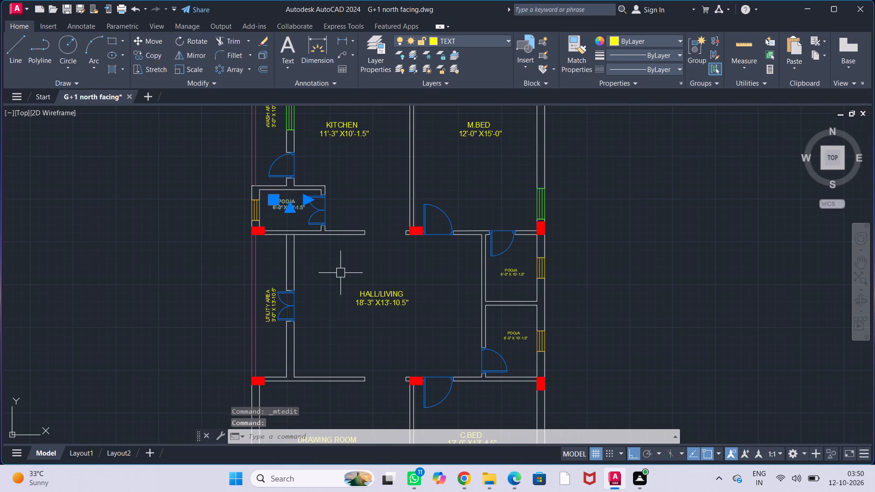
pyautogui.write('MATCHP')
pyautogui.press('Return')
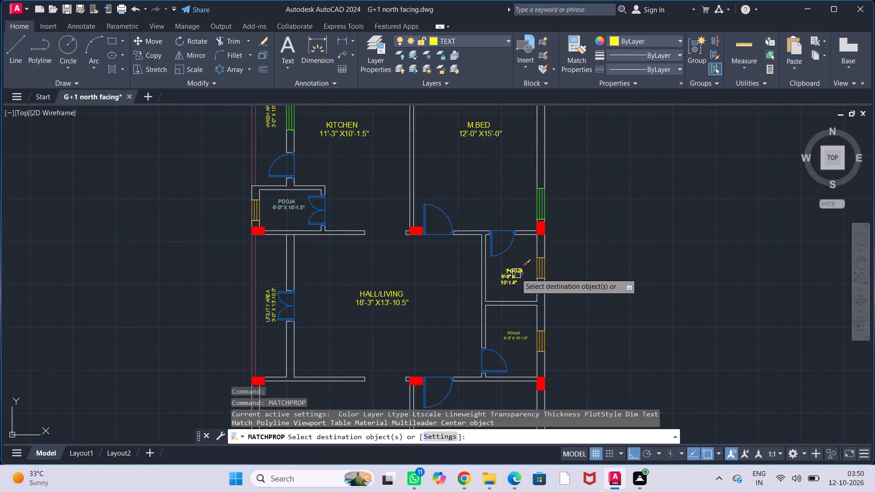
pyautogui.click(516, 273)
pyautogui.click(515, 337)
pyautogui.press('Escape')
pyautogui.press('Escape')
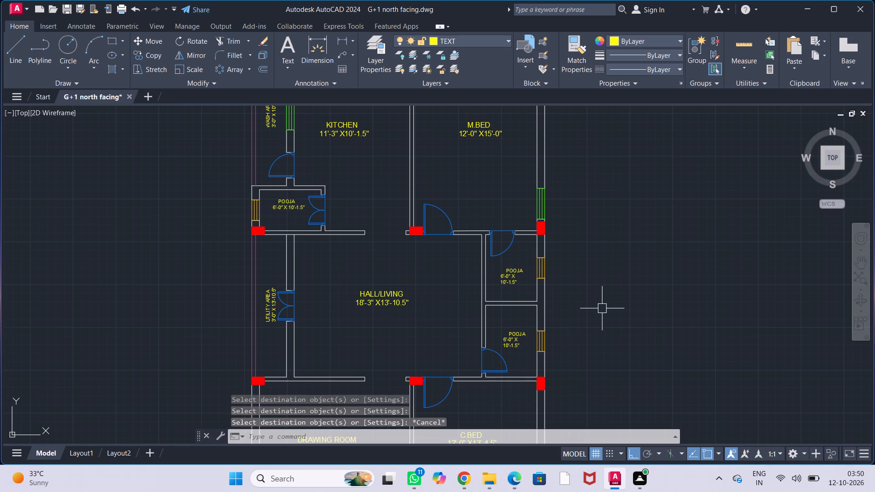
pyautogui.press('Escape')
pyautogui.press('Escape')
# Widen the text frame of the POOJA label in the upper small room so its size fits on one line.
pyautogui.doubleClick(507, 283)
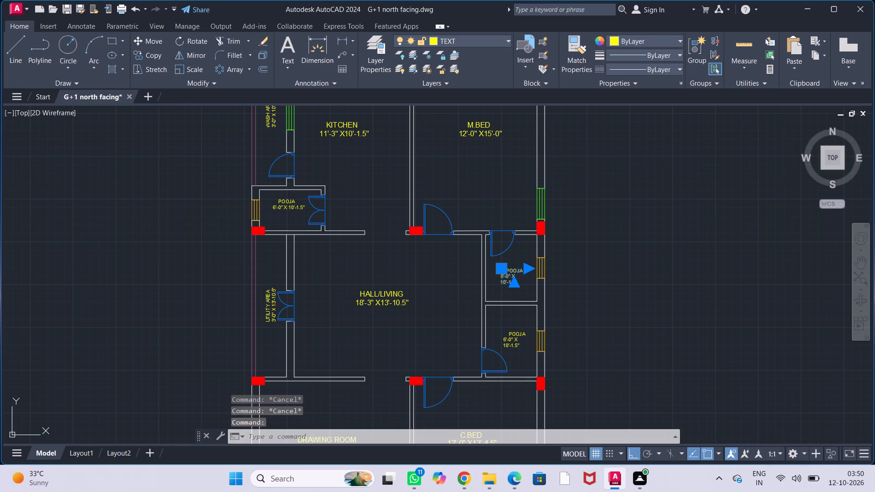
pyautogui.moveTo(532, 258); pyautogui.dragTo(542, 267)
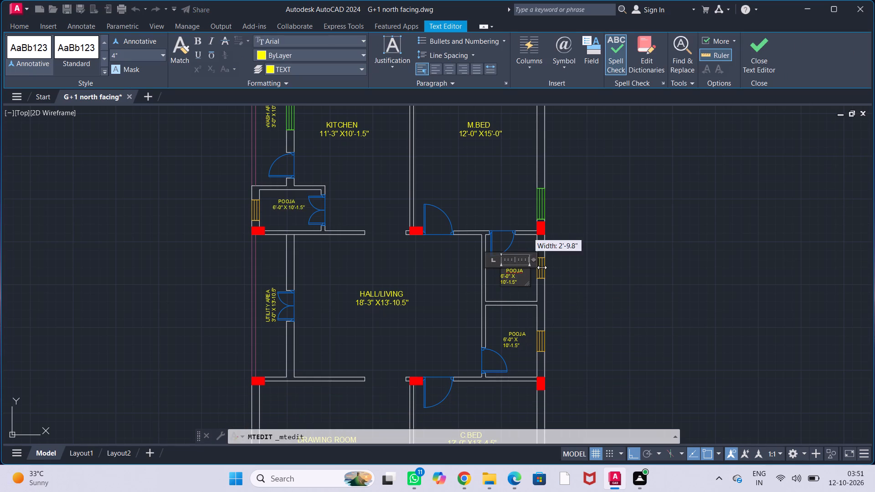
pyautogui.moveTo(542, 267); pyautogui.dragTo(541, 288)
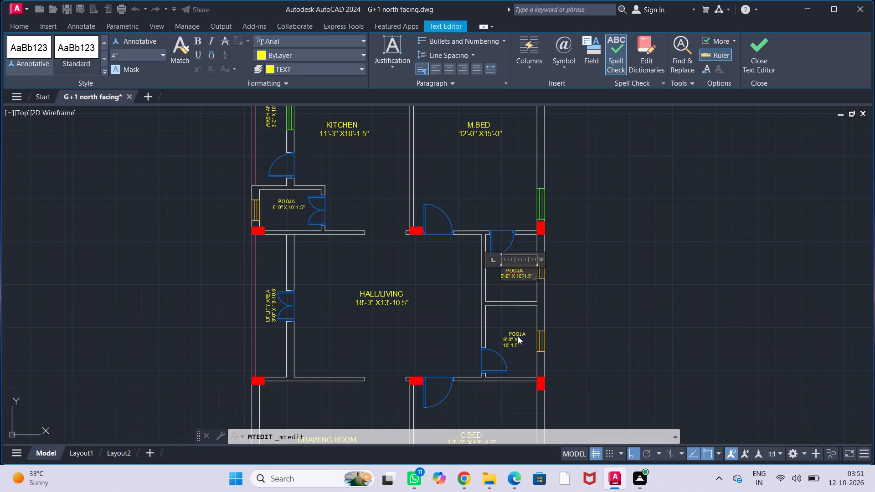
pyautogui.click(575, 288)
# Widen the text frame of the POOJA label in the lower small room so its size fits on one line.
pyautogui.doubleClick(512, 343)
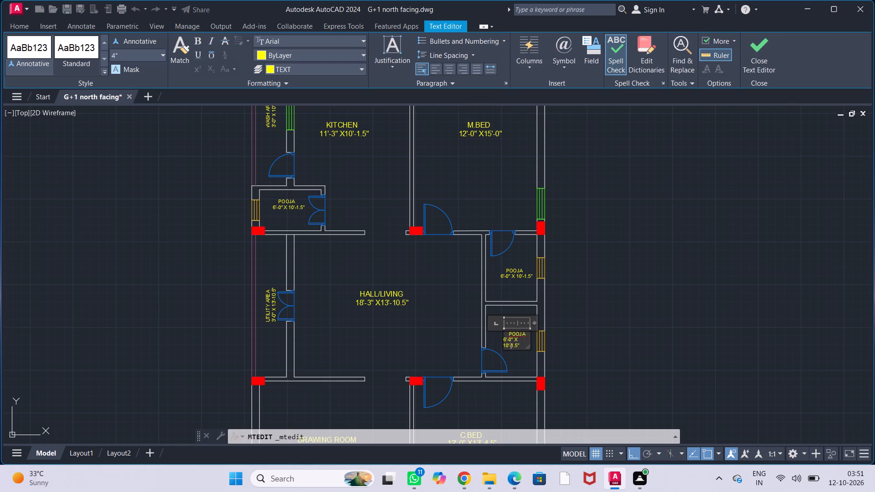
pyautogui.moveTo(534, 324); pyautogui.dragTo(540, 326)
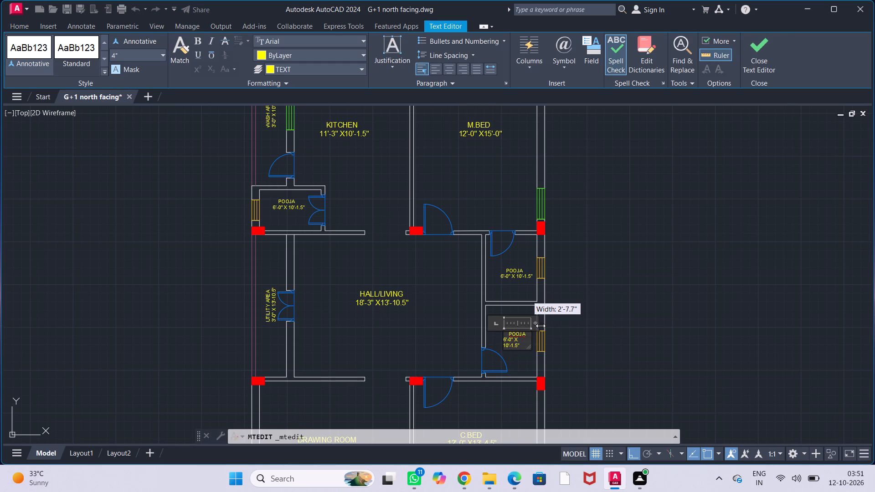
pyautogui.moveTo(540, 326); pyautogui.dragTo(543, 357)
pyautogui.click(568, 347)
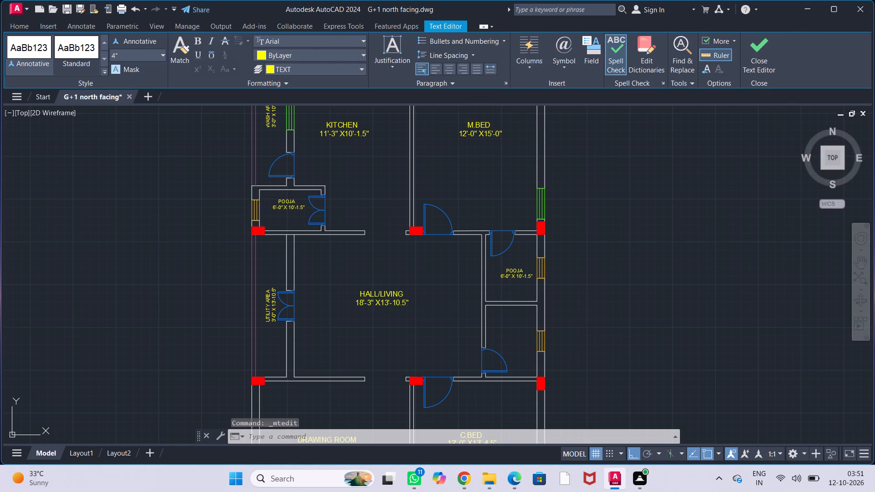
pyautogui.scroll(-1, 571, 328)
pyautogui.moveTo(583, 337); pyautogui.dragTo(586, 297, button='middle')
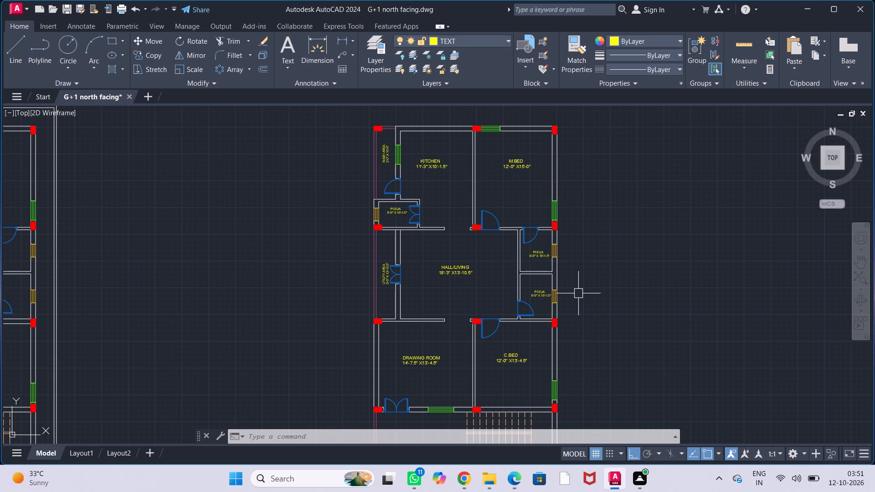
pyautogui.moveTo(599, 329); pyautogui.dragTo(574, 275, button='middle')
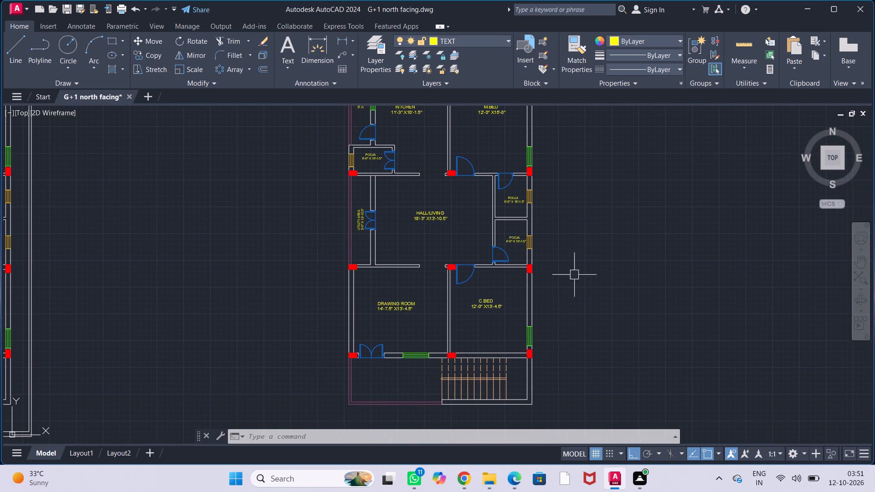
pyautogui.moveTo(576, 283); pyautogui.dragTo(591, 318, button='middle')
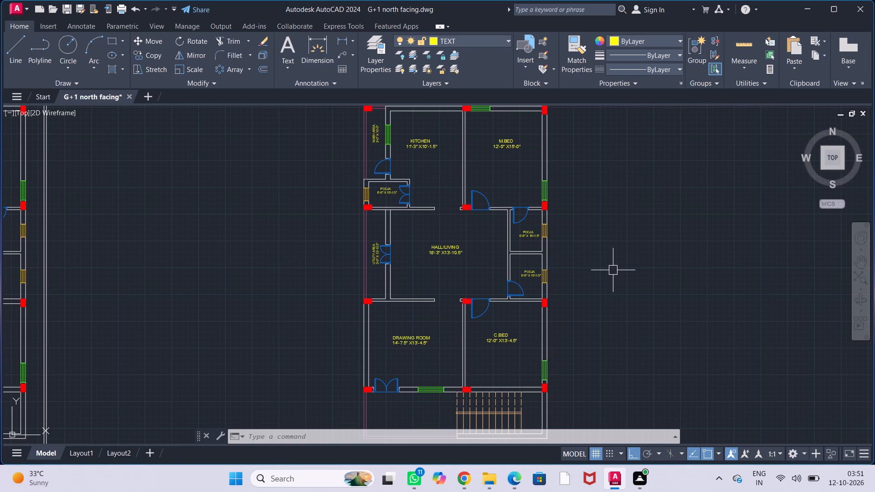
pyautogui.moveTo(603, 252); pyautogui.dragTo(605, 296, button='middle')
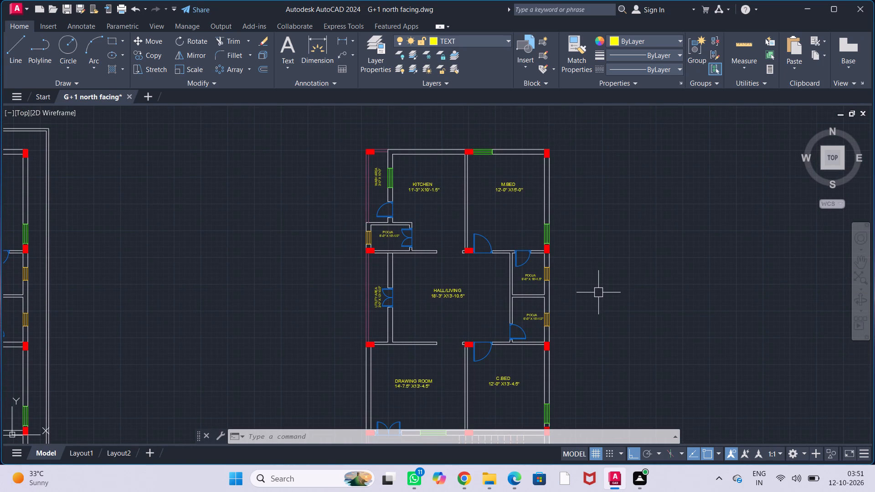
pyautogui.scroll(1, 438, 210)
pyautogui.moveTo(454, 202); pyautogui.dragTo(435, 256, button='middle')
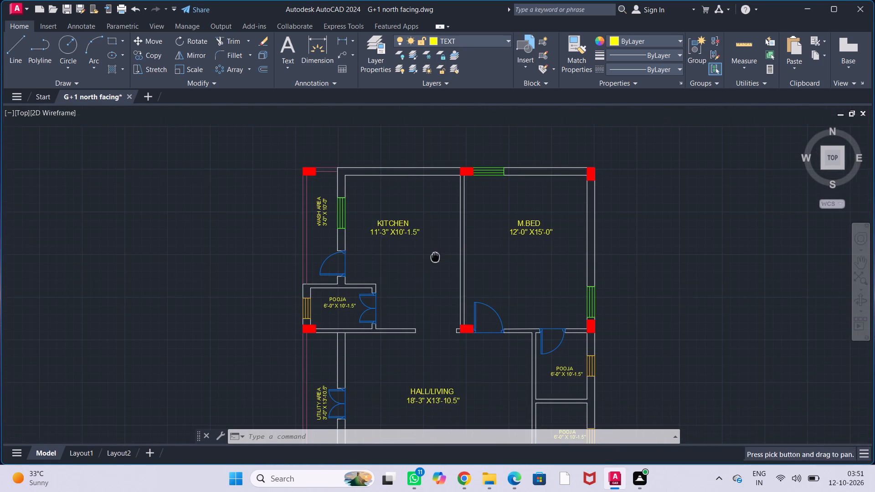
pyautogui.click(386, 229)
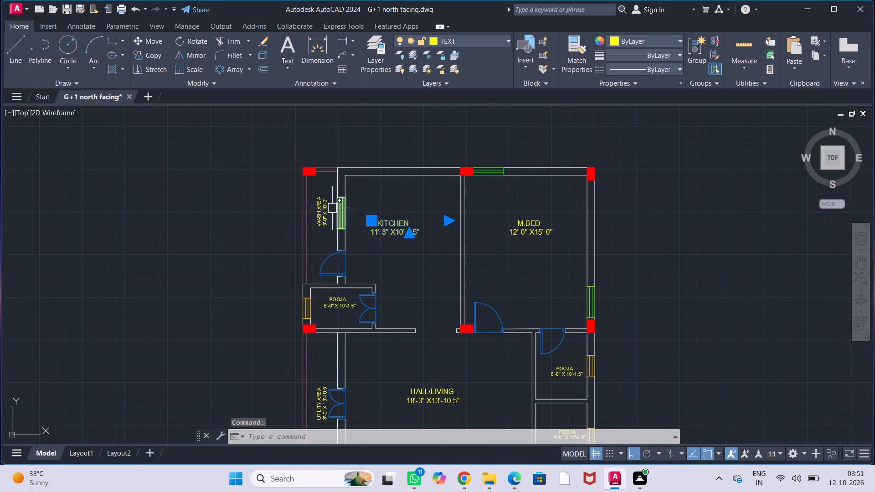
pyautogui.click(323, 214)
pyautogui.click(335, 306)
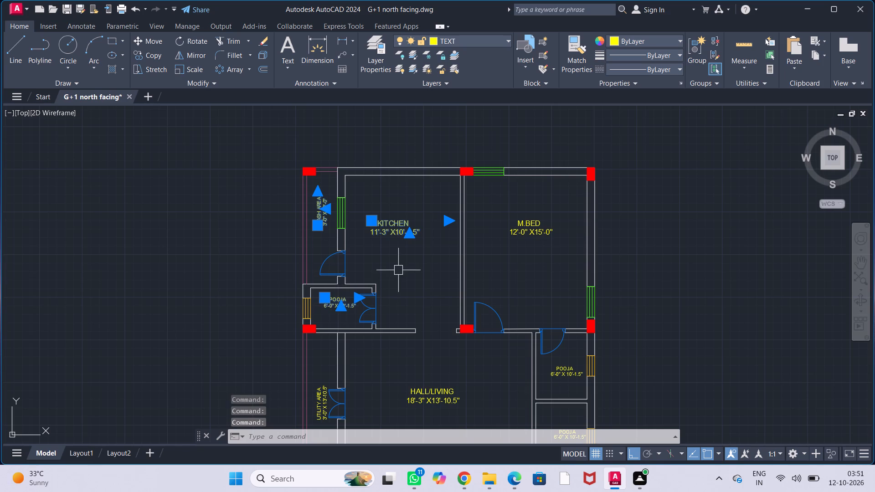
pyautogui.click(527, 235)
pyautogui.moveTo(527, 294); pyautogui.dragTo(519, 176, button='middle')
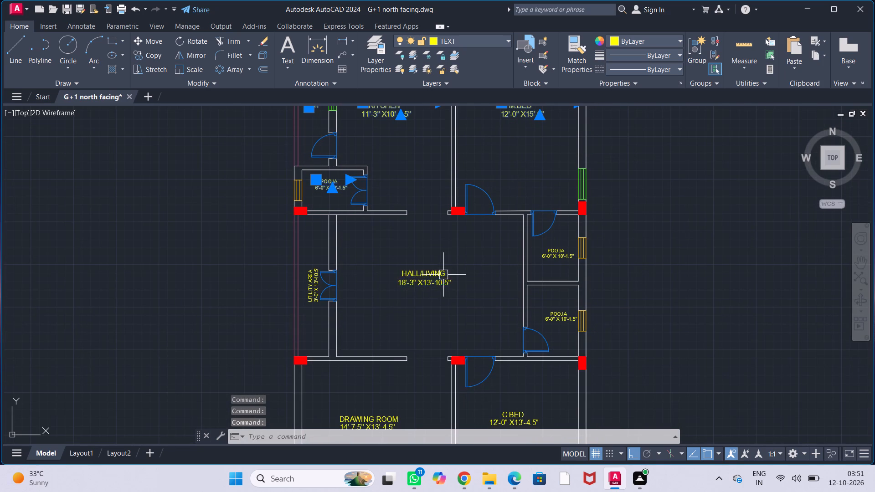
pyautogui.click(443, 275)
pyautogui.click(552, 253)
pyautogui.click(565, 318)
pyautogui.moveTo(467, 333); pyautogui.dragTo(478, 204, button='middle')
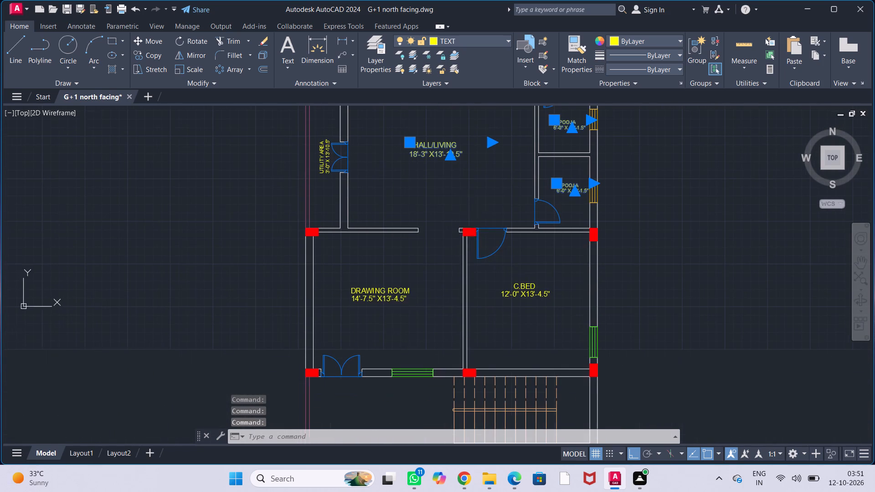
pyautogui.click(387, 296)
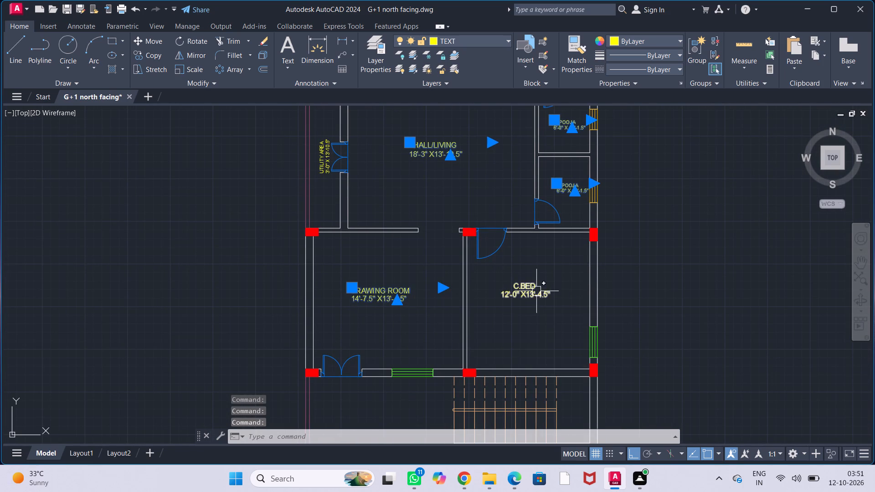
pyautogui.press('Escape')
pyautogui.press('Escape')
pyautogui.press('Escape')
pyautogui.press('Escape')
# Rename the POOJA label in the upper small room east of the hall as TOILET-1.
pyautogui.moveTo(547, 263); pyautogui.dragTo(465, 360, button='middle')
pyautogui.scroll(2, 485, 239)
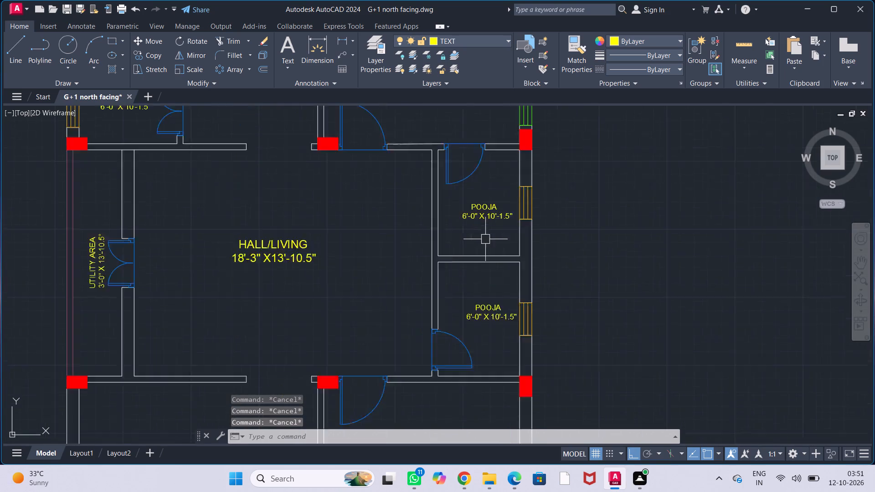
pyautogui.doubleClick(478, 206)
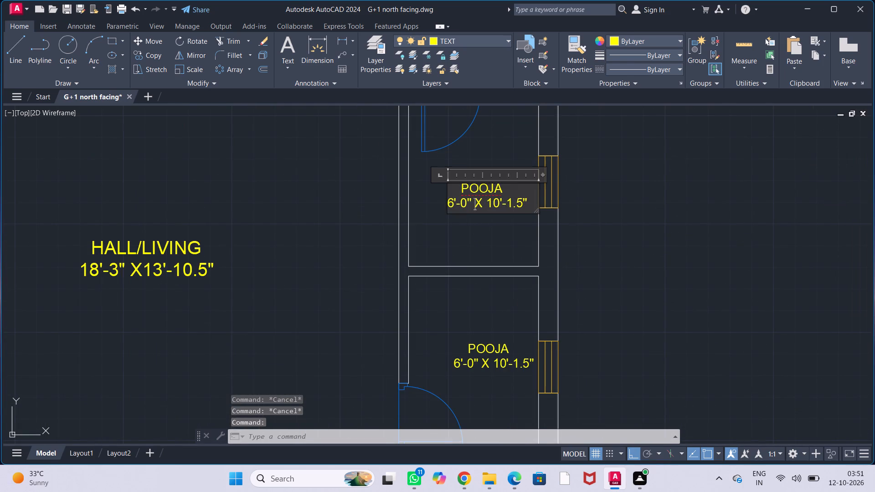
pyautogui.click(503, 190)
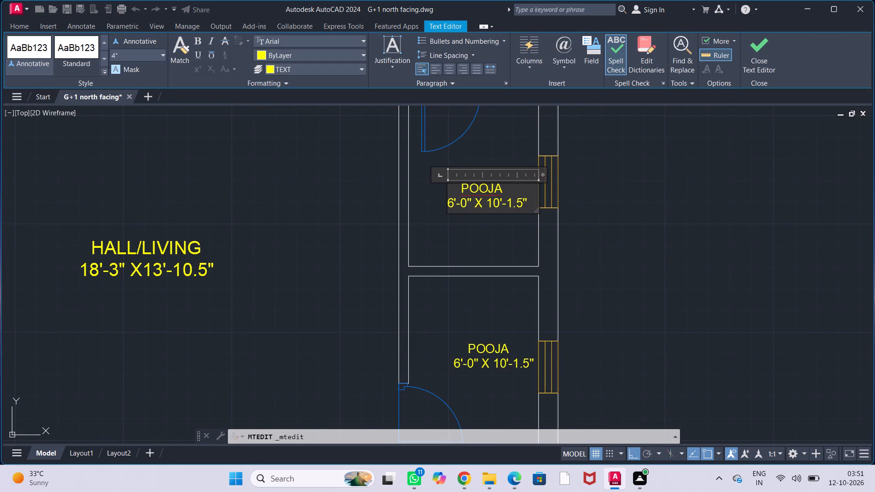
pyautogui.press('BackSpace')
pyautogui.press('BackSpace')
pyautogui.press('BackSpace')
pyautogui.press('BackSpace')
pyautogui.press('BackSpace')
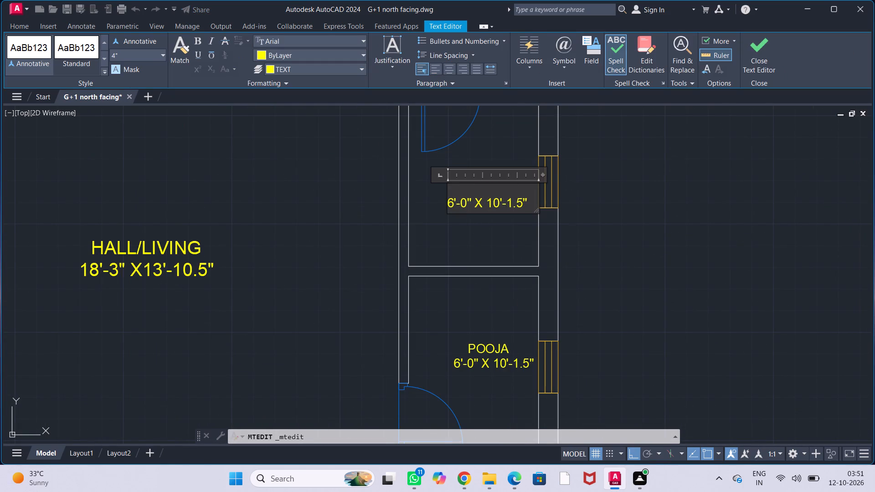
pyautogui.write('TOILET')
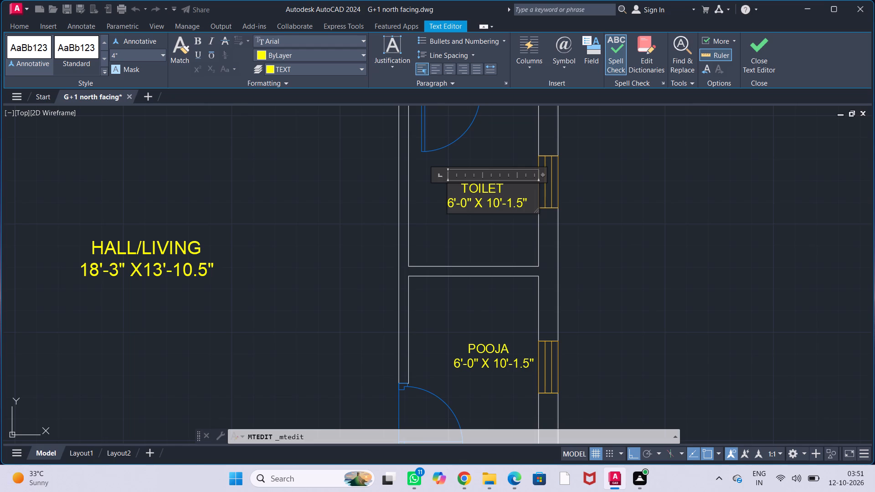
pyautogui.write('-1')
# Change the TOILET-1 label's size line to 6'-0" X 6'-6".
pyautogui.press('Down')
pyautogui.press('Left')
pyautogui.press('Left')
pyautogui.press('Left')
pyautogui.press('Left')
pyautogui.press('Right')
pyautogui.press('BackSpace')
pyautogui.press('BackSpace')
pyautogui.press('6')
pyautogui.press('Right')
pyautogui.press('Right')
pyautogui.press('Right')
pyautogui.press('Right')
pyautogui.press('Right')
pyautogui.press('BackSpace')
pyautogui.press('BackSpace')
pyautogui.press('BackSpace')
pyautogui.press('6')
# Remove three leading spaces before TOILET-1 to align the name over its size line, and finish the text edit.
pyautogui.click(459, 187)
pyautogui.press('BackSpace')
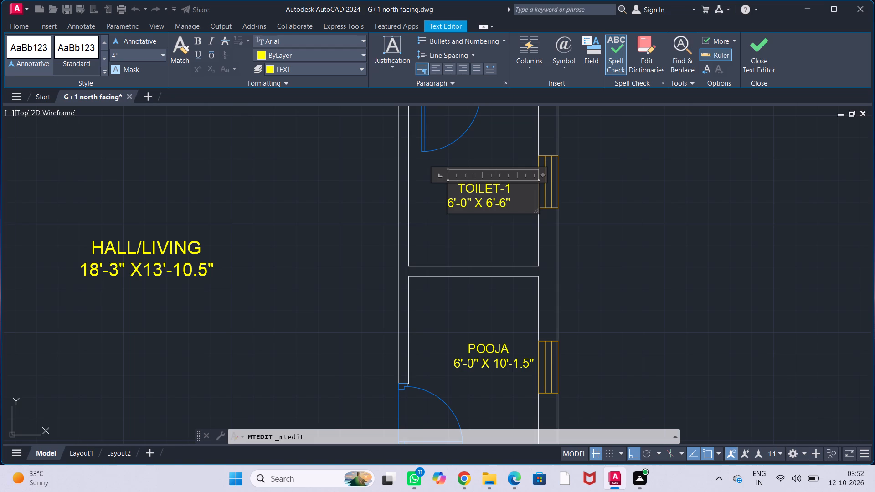
pyautogui.press('BackSpace')
pyautogui.press('BackSpace')
pyautogui.click(482, 239)
# Rename the POOJA label in the lower small room east of the hall as TOILET-2.
pyautogui.scroll(-1, 483, 236)
pyautogui.moveTo(489, 233); pyautogui.dragTo(496, 155, button='middle')
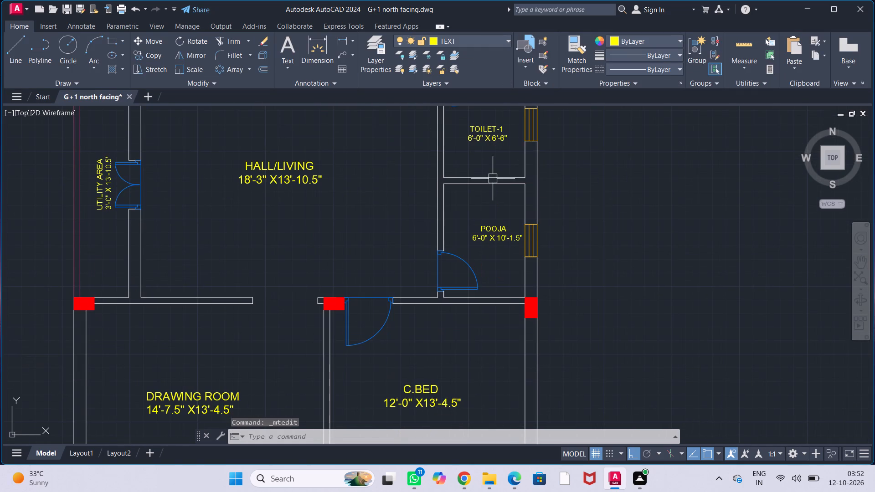
pyautogui.doubleClick(491, 236)
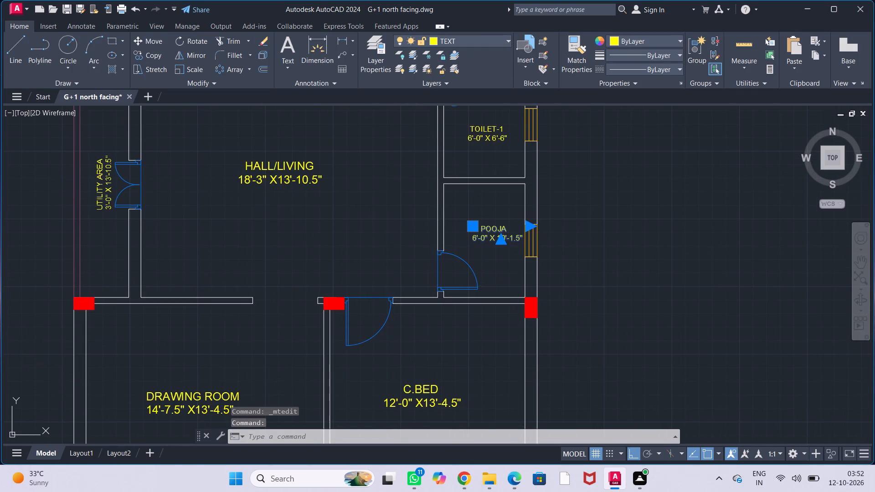
pyautogui.click(508, 229)
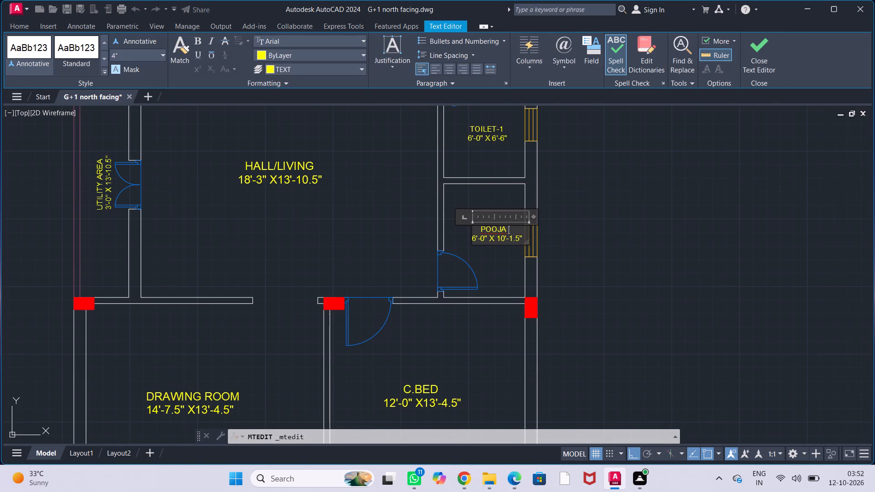
pyautogui.press('BackSpace')
pyautogui.press('BackSpace')
pyautogui.press('BackSpace')
pyautogui.press('BackSpace')
pyautogui.press('BackSpace')
pyautogui.press('BackSpace')
pyautogui.write('TOILET')
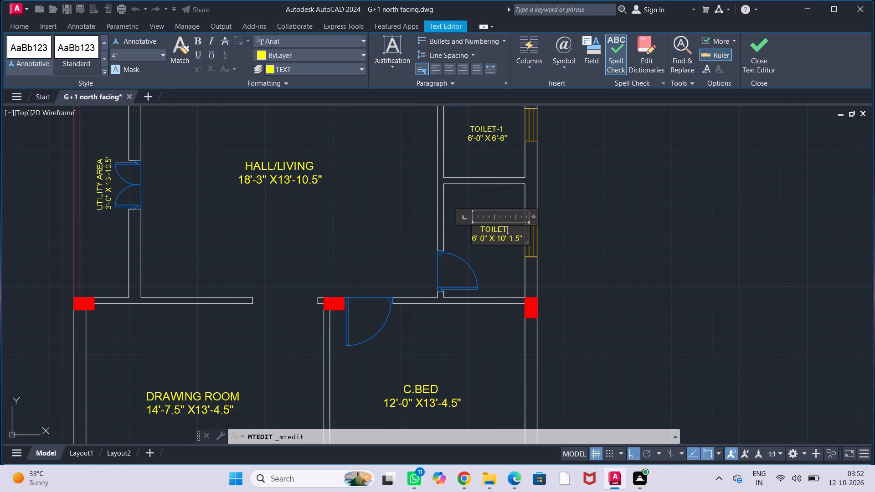
pyautogui.write('-2')
# Change the TOILET-2 label's size line to 6'-0" X 6'-6".
pyautogui.press('Down')
pyautogui.press('Left')
pyautogui.press('Left')
pyautogui.press('Left')
pyautogui.press('BackSpace')
pyautogui.press('BackSpace')
pyautogui.press('6')
pyautogui.press('Right')
pyautogui.press('Right')
pyautogui.press('Right')
pyautogui.press('Right')
pyautogui.press('Right')
pyautogui.press('BackSpace')
pyautogui.press('BackSpace')
pyautogui.press('BackSpace')
pyautogui.press('6')
# Remove the extra leading spaces before TOILET-2 to align the name over its size line.
pyautogui.click(480, 230)
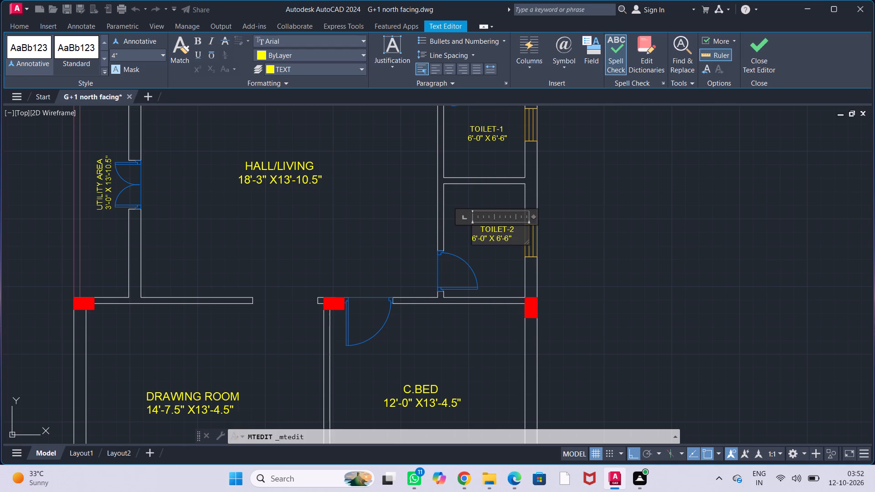
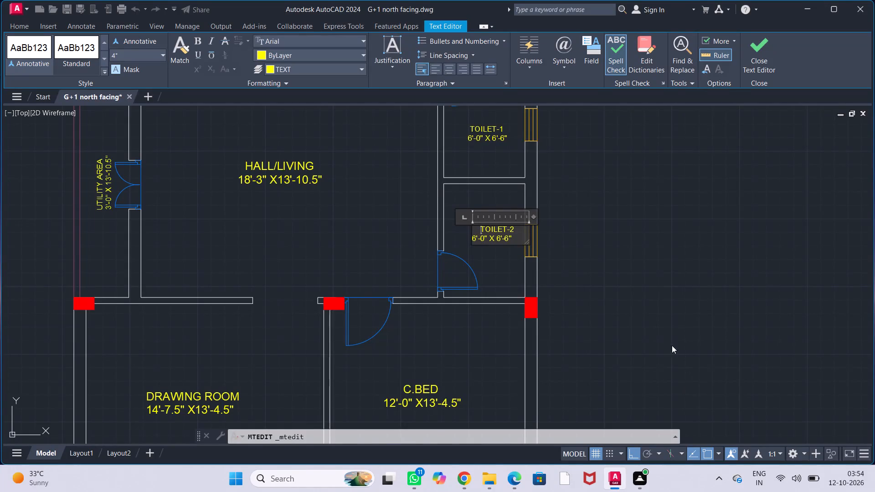
# Delete three more leading spaces before TOILET-2 to centre the name over its size line, and finish the text edit.
pyautogui.scroll(-1, 656, 309)
pyautogui.moveTo(652, 308); pyautogui.dragTo(663, 299, button='middle')
pyautogui.scroll(1, 568, 256)
pyautogui.press('BackSpace')
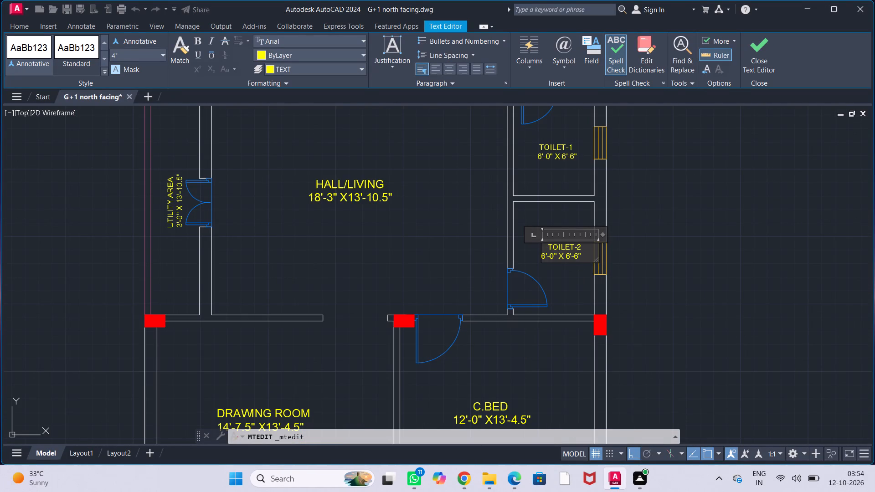
pyautogui.press('BackSpace')
pyautogui.press('BackSpace')
pyautogui.click(559, 285)
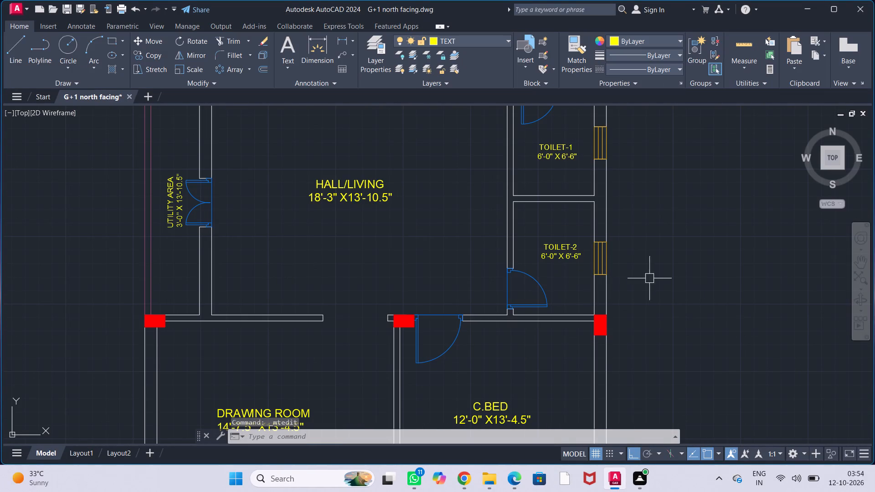
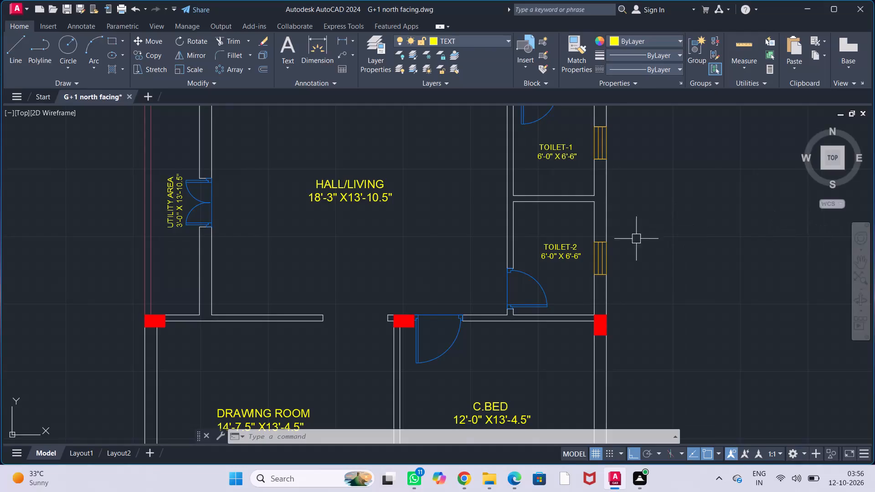
# Review the room names and sizes across the labelled floor plan, including the open area and staircase below the drawing room and C.BED.
pyautogui.scroll(-1, 642, 254)
pyautogui.moveTo(672, 252); pyautogui.dragTo(672, 252, button='middle')
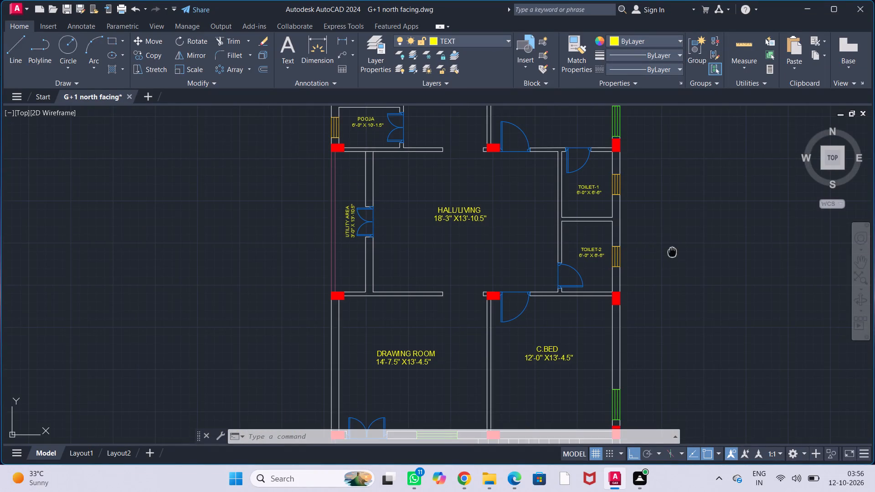
pyautogui.moveTo(672, 252); pyautogui.dragTo(657, 262, button='middle')
pyautogui.scroll(-1, 656, 262)
pyautogui.moveTo(680, 250); pyautogui.dragTo(656, 267, button='middle')
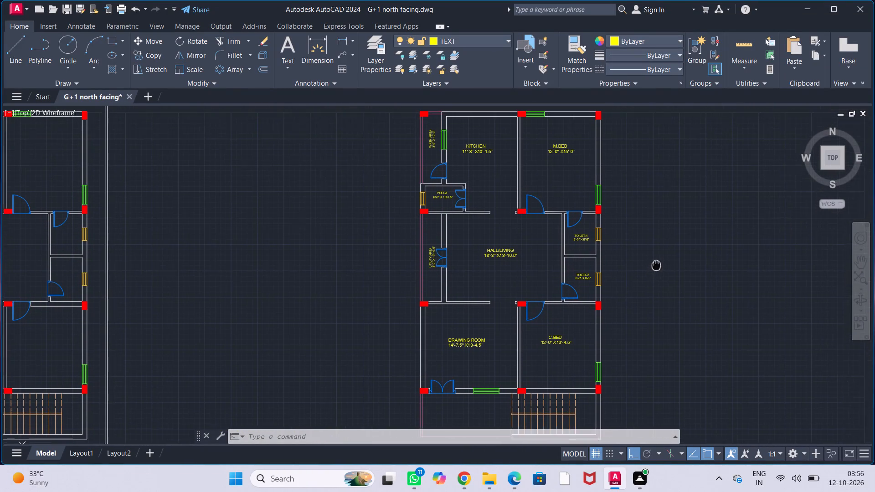
pyautogui.moveTo(656, 267); pyautogui.dragTo(649, 277, button='middle')
pyautogui.scroll(-1, 644, 266)
pyautogui.moveTo(659, 262); pyautogui.dragTo(630, 256, button='middle')
pyautogui.scroll(1, 556, 251)
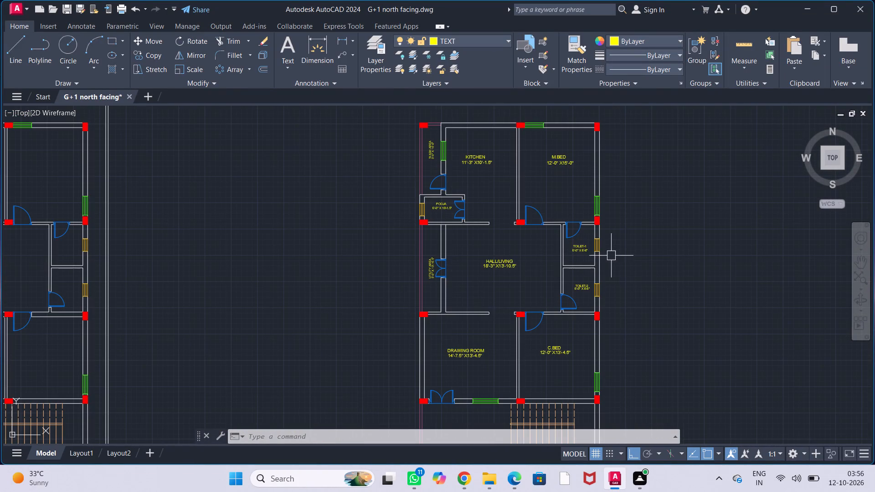
pyautogui.moveTo(628, 255); pyautogui.dragTo(659, 244, button='middle')
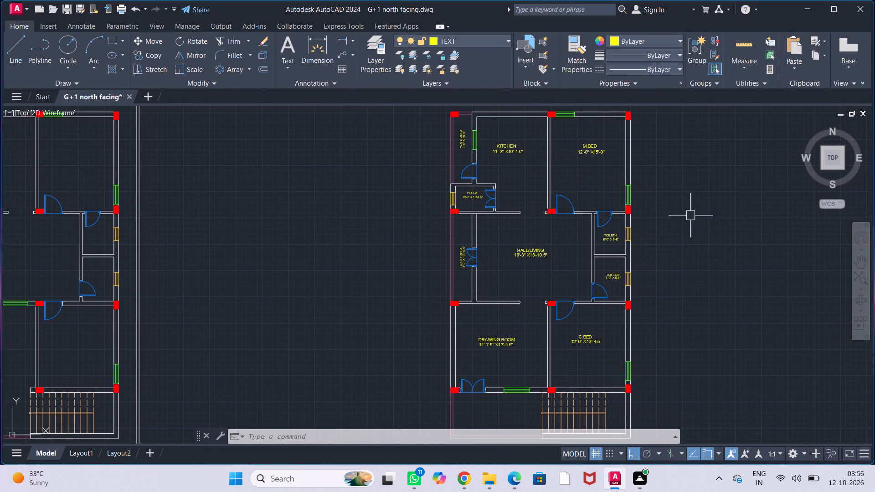
pyautogui.moveTo(677, 235); pyautogui.dragTo(675, 222, button='middle')
pyautogui.scroll(-1, 679, 217)
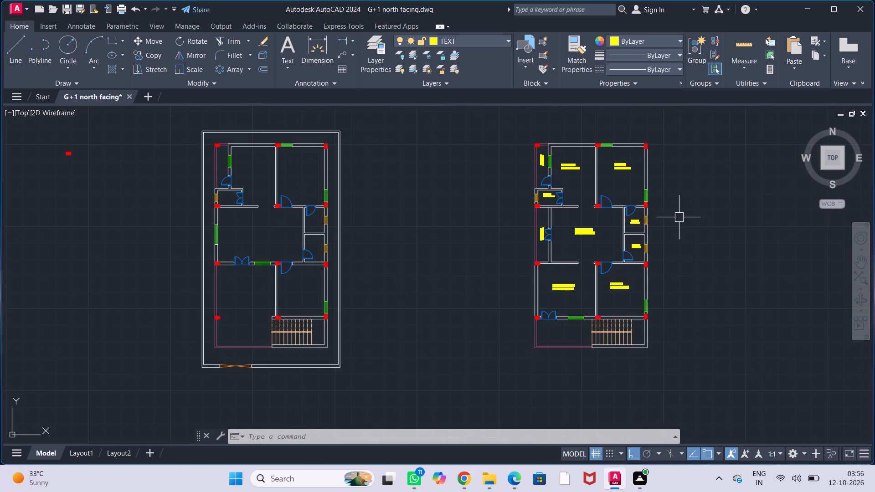
pyautogui.moveTo(680, 217); pyautogui.dragTo(622, 230, button='middle')
pyautogui.scroll(2, 582, 238)
pyautogui.moveTo(662, 236); pyautogui.dragTo(746, 196, button='middle')
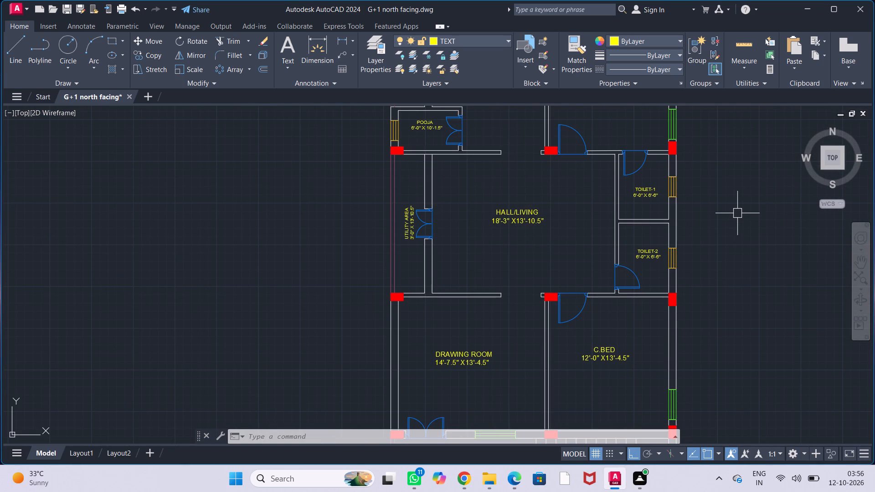
pyautogui.moveTo(731, 216); pyautogui.dragTo(711, 203, button='middle')
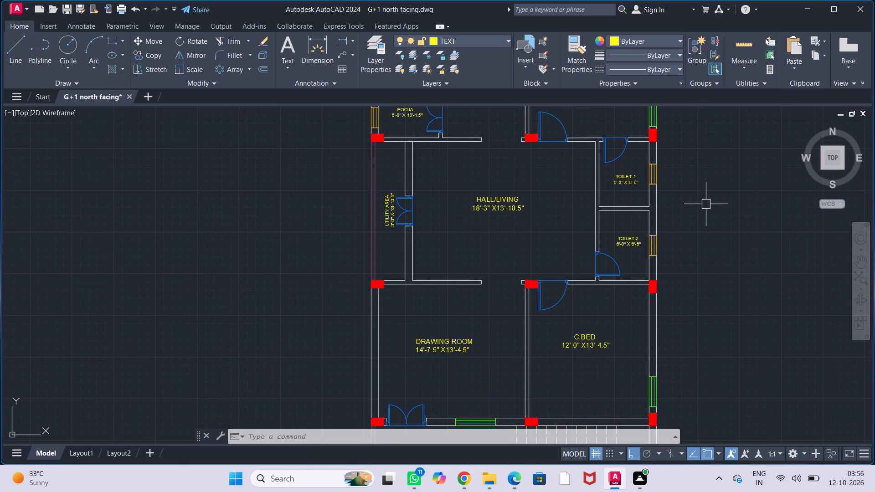
pyautogui.moveTo(685, 250); pyautogui.dragTo(661, 225, button='middle')
pyautogui.moveTo(665, 277); pyautogui.dragTo(638, 223, button='middle')
pyautogui.moveTo(674, 262); pyautogui.dragTo(666, 251, button='middle')
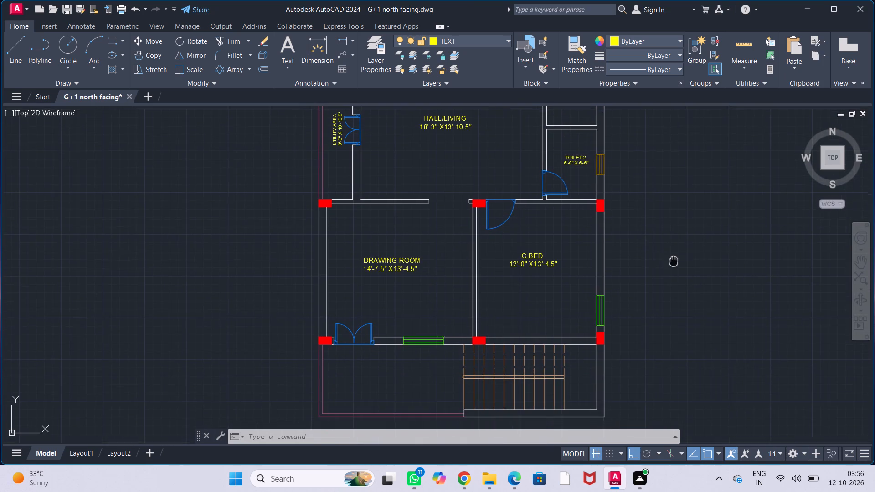
pyautogui.moveTo(666, 251); pyautogui.dragTo(652, 236, button='middle')
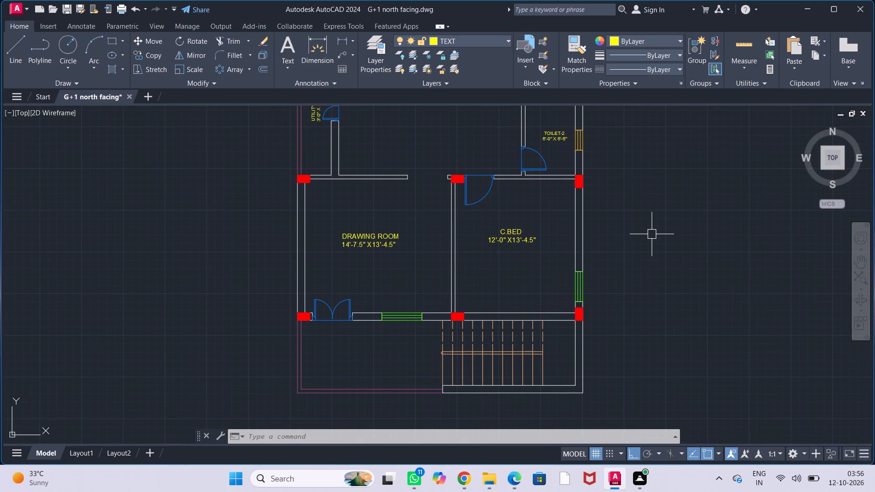
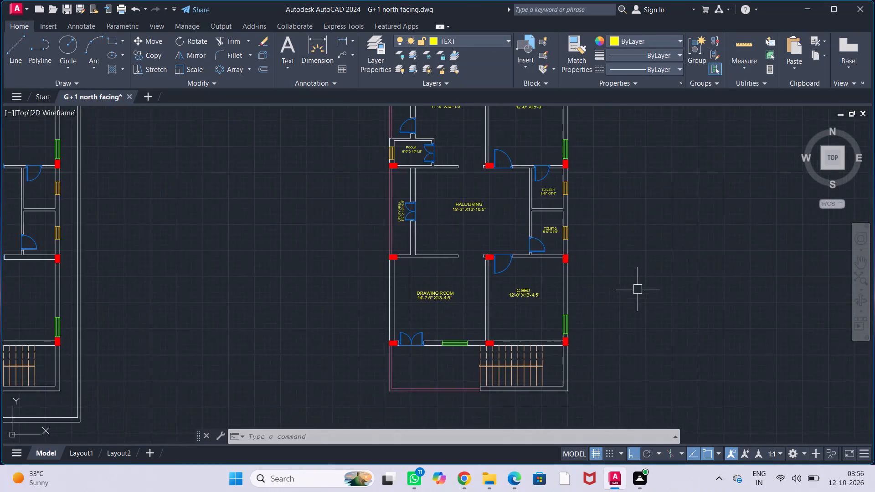
# Copy the nine labels other than UTILITY AREA from the labelled plan into the unlabelled plan, using the top-left outer corners as reference.
pyautogui.scroll(-2, 639, 286)
pyautogui.moveTo(674, 274); pyautogui.dragTo(676, 266, button='middle')
pyautogui.scroll(2, 489, 274)
pyautogui.moveTo(513, 280); pyautogui.dragTo(425, 282, button='middle')
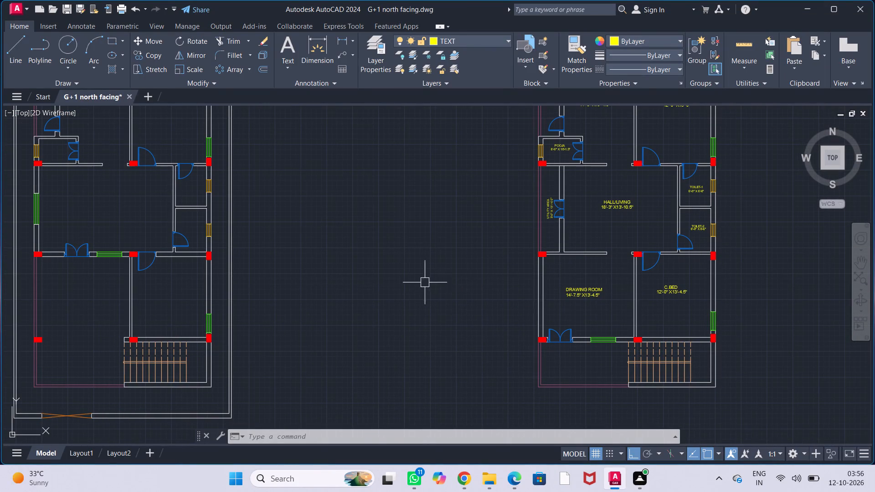
pyautogui.moveTo(622, 220); pyautogui.dragTo(538, 266, button='middle')
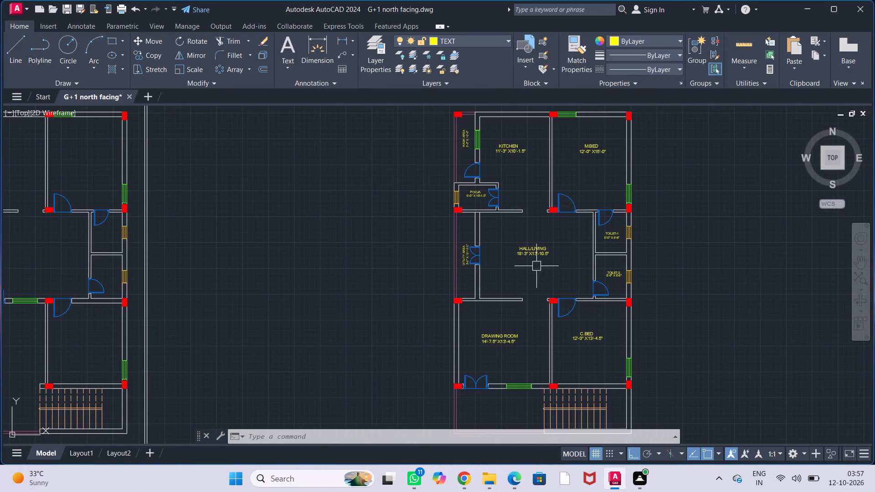
pyautogui.scroll(2, 613, 287)
pyautogui.scroll(-2, 613, 286)
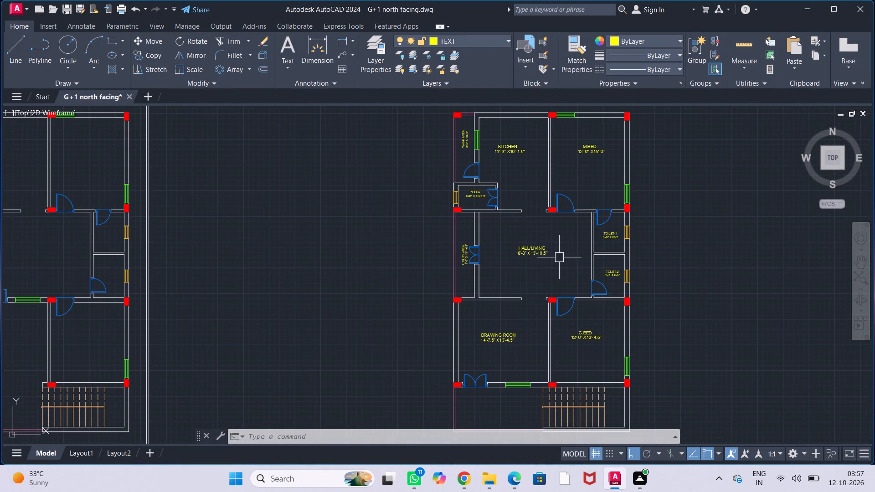
pyautogui.click(506, 150)
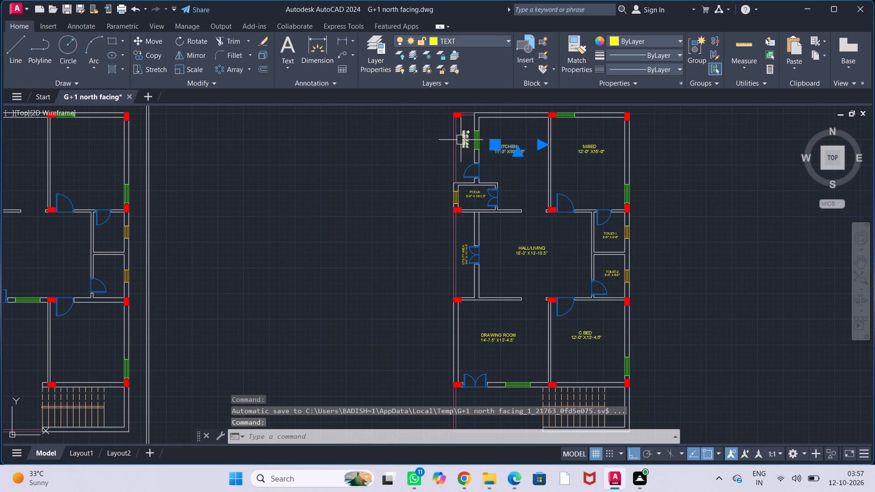
pyautogui.click(461, 140)
pyautogui.click(479, 196)
pyautogui.click(597, 148)
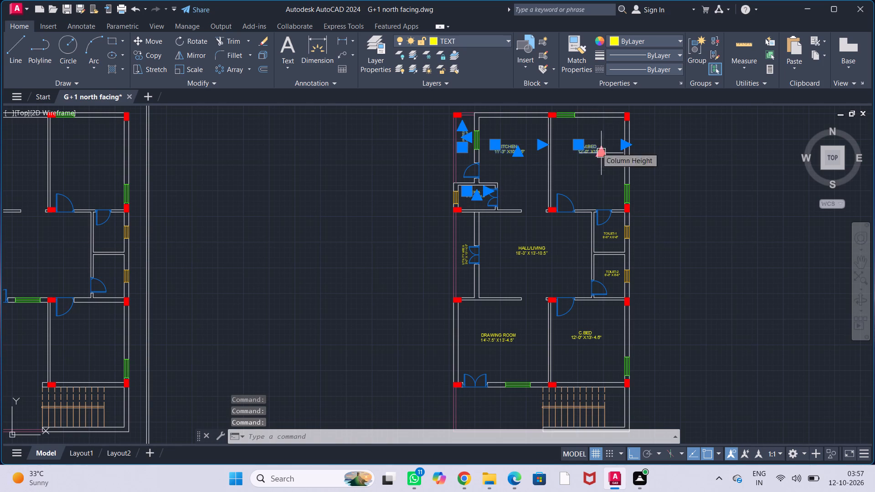
pyautogui.click(535, 247)
pyautogui.moveTo(545, 280); pyautogui.dragTo(494, 224, button='middle')
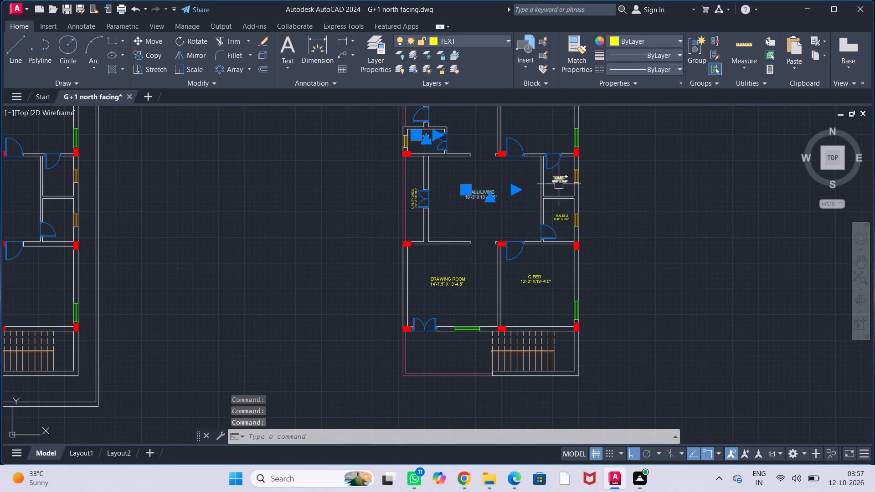
pyautogui.click(559, 182)
pyautogui.click(561, 221)
pyautogui.click(540, 282)
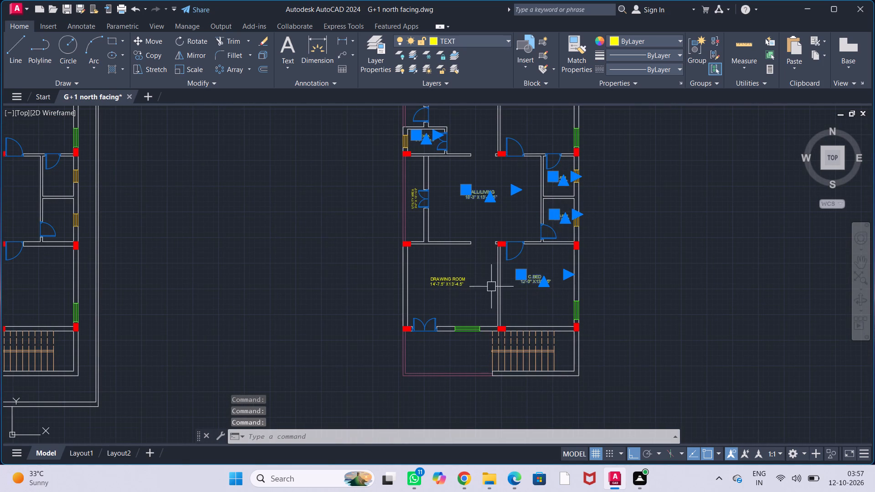
pyautogui.click(454, 284)
pyautogui.moveTo(344, 275); pyautogui.dragTo(365, 277, button='middle')
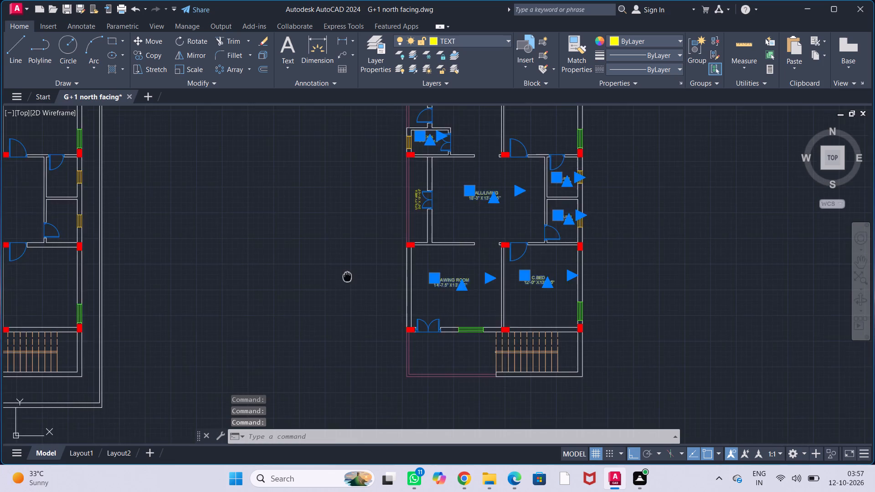
pyautogui.moveTo(365, 277); pyautogui.dragTo(413, 279, button='middle')
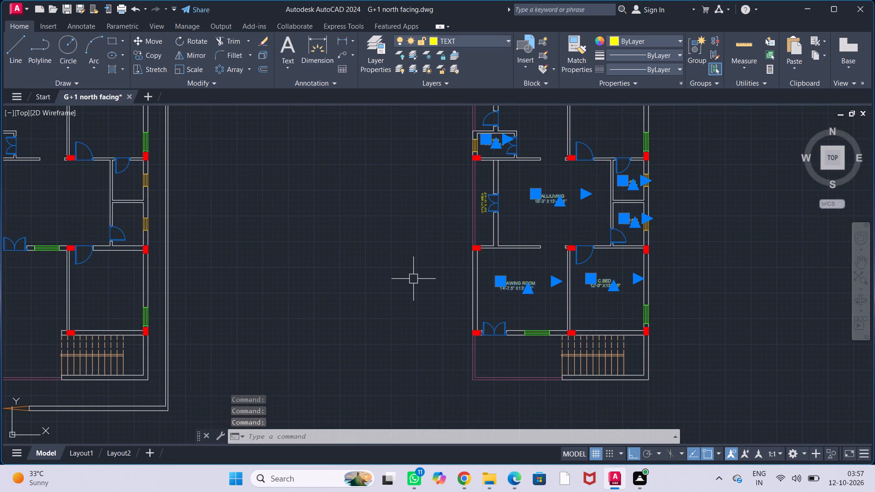
pyautogui.write('CO')
pyautogui.press('Return')
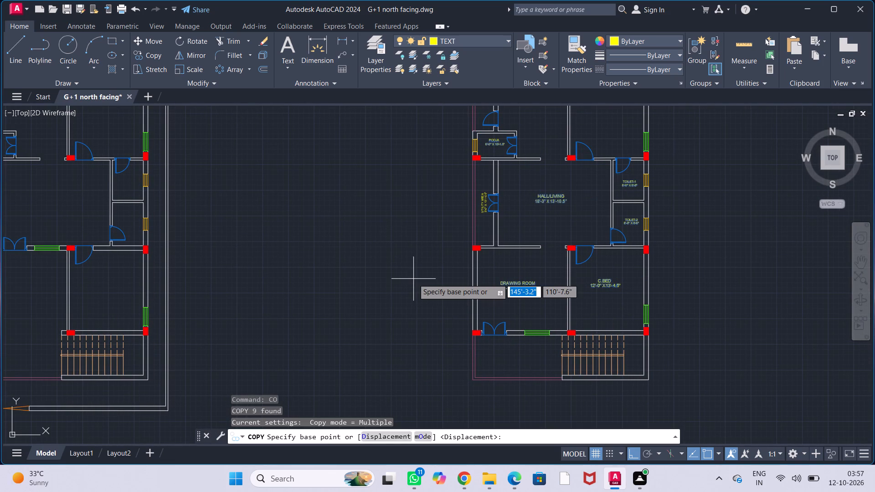
pyautogui.moveTo(438, 195); pyautogui.dragTo(443, 319, button='middle')
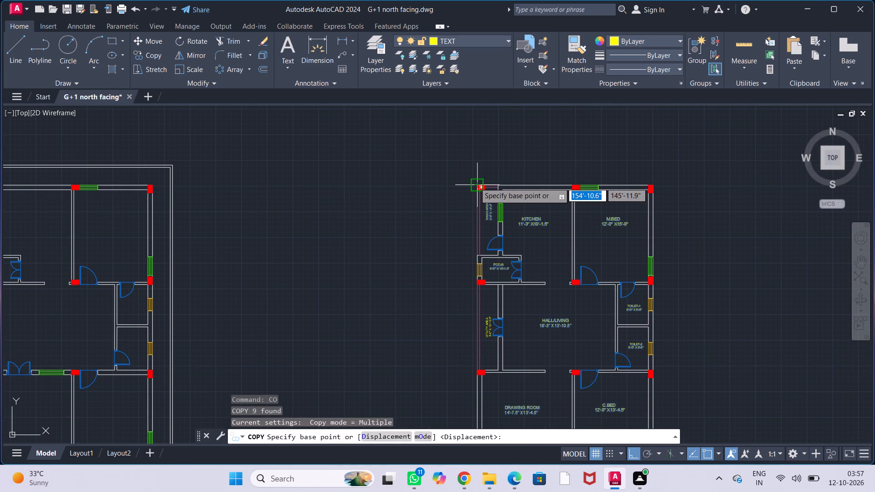
pyautogui.click(475, 183)
pyautogui.scroll(-1, 258, 203)
pyautogui.moveTo(268, 205); pyautogui.dragTo(457, 221, button='middle')
pyautogui.scroll(4, 273, 207)
pyautogui.click(243, 211)
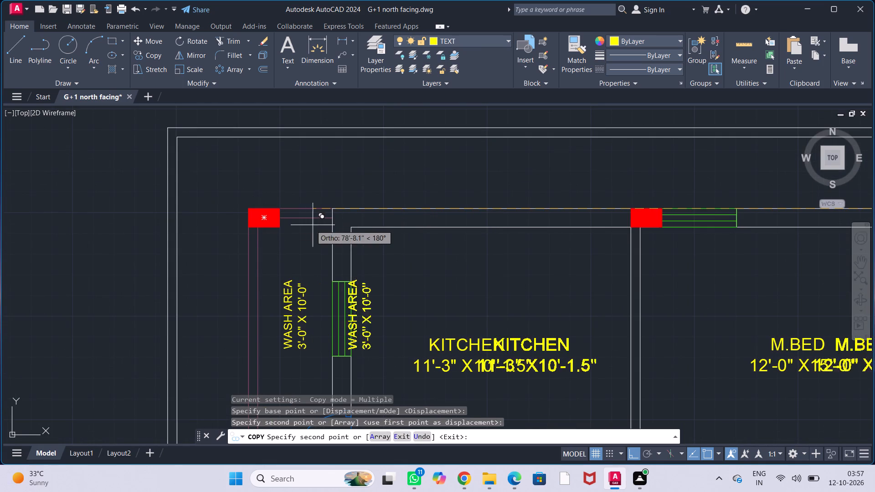
pyautogui.press('Escape')
pyautogui.press('Escape')
pyautogui.press('Escape')
pyautogui.press('Escape')
pyautogui.press('Escape')
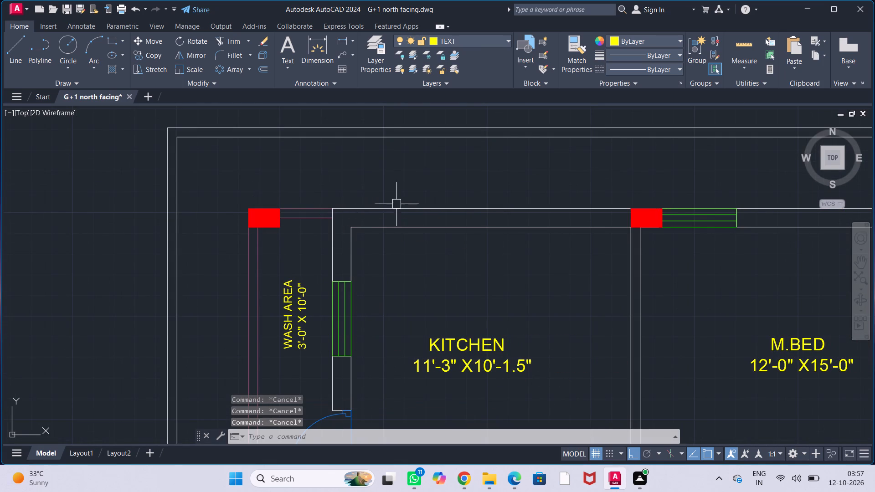
# Examine the copied room labels against the room layout, from the wash area and kitchen down to the hall and toilets.
pyautogui.scroll(-1, 433, 207)
pyautogui.moveTo(472, 275); pyautogui.dragTo(446, 212, button='middle')
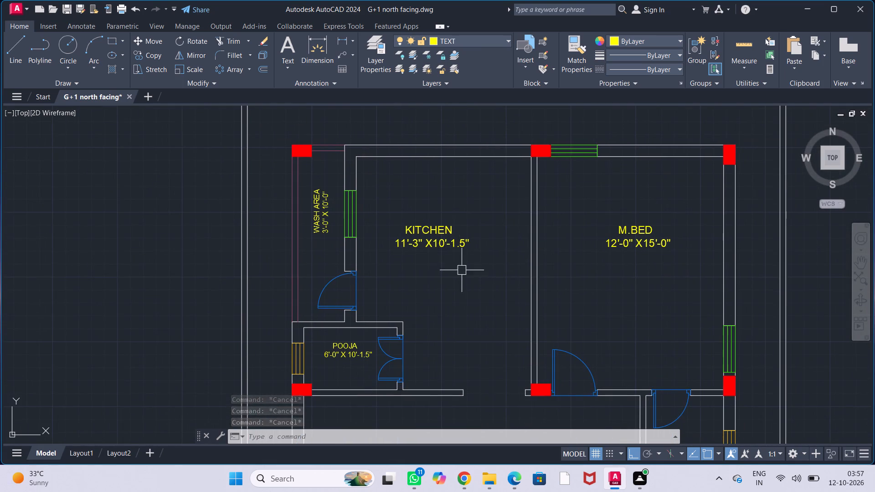
pyautogui.moveTo(464, 274); pyautogui.dragTo(433, 195, button='middle')
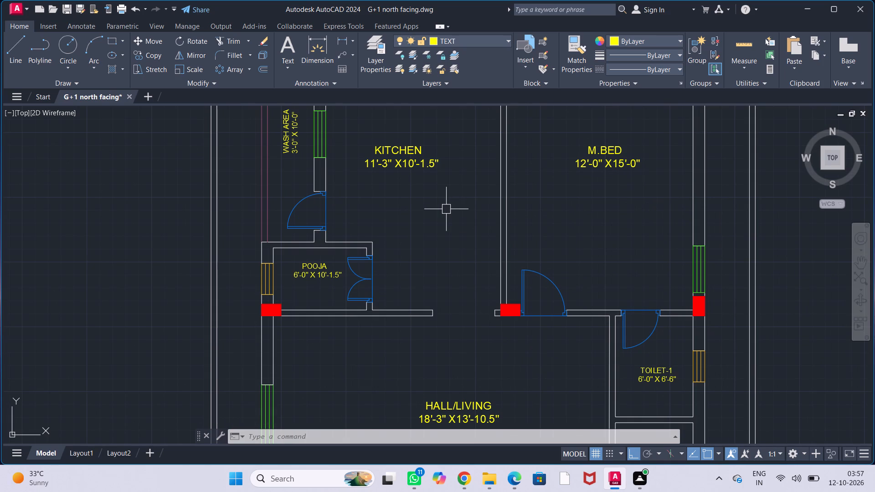
pyautogui.moveTo(441, 239); pyautogui.dragTo(395, 200, button='middle')
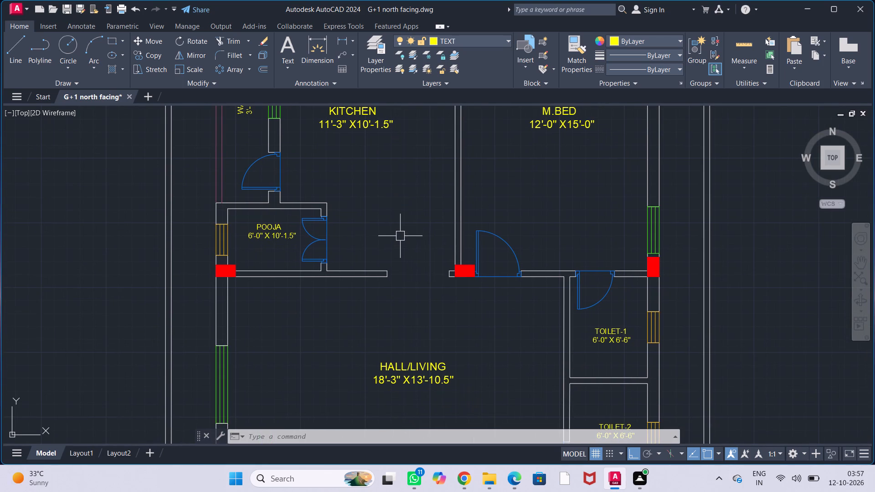
pyautogui.moveTo(413, 273); pyautogui.dragTo(408, 220, button='middle')
pyautogui.moveTo(417, 277); pyautogui.dragTo(376, 216, button='middle')
pyautogui.moveTo(412, 276); pyautogui.dragTo(404, 236, button='middle')
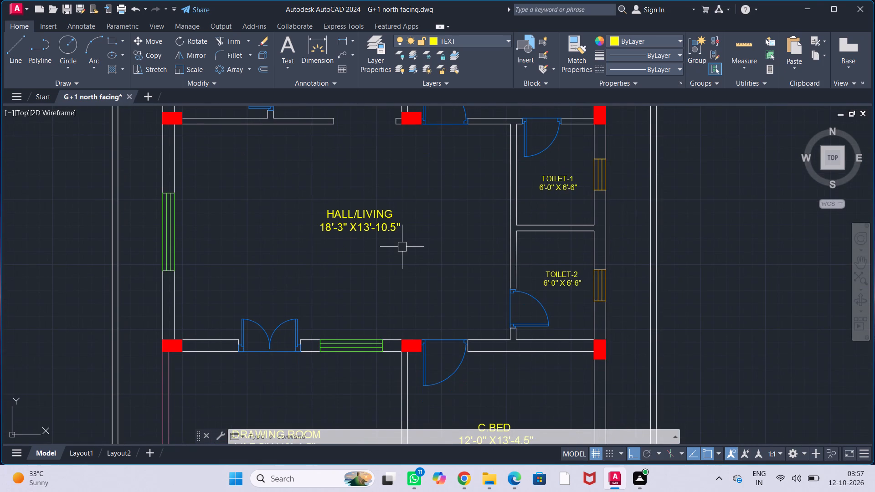
pyautogui.moveTo(417, 264); pyautogui.dragTo(426, 295, button='middle')
# Add linear dimensions inside the HALL/LIVING room for its wall-to-wall width and its depth.
pyautogui.write('DLI')
pyautogui.press('Return')
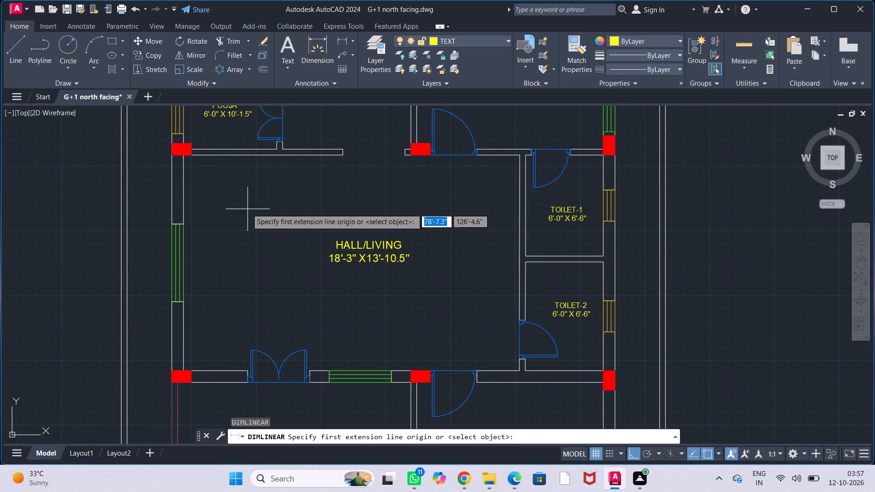
pyautogui.click(179, 192)
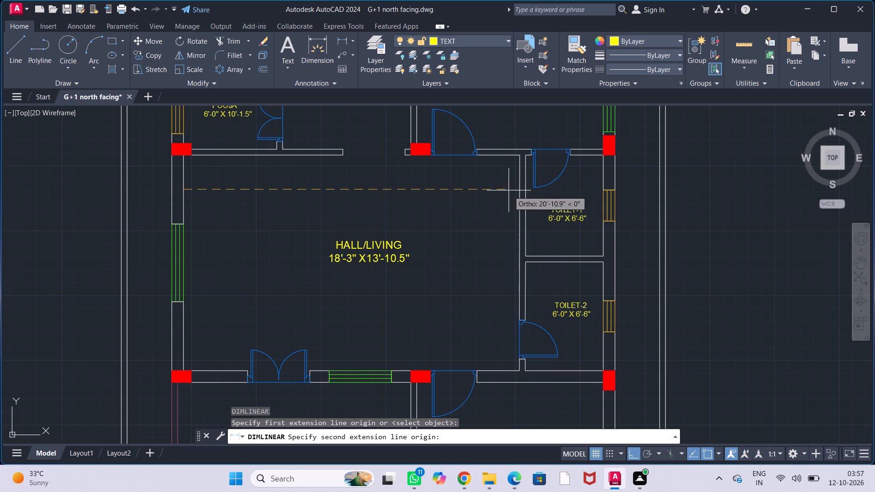
pyautogui.click(516, 189)
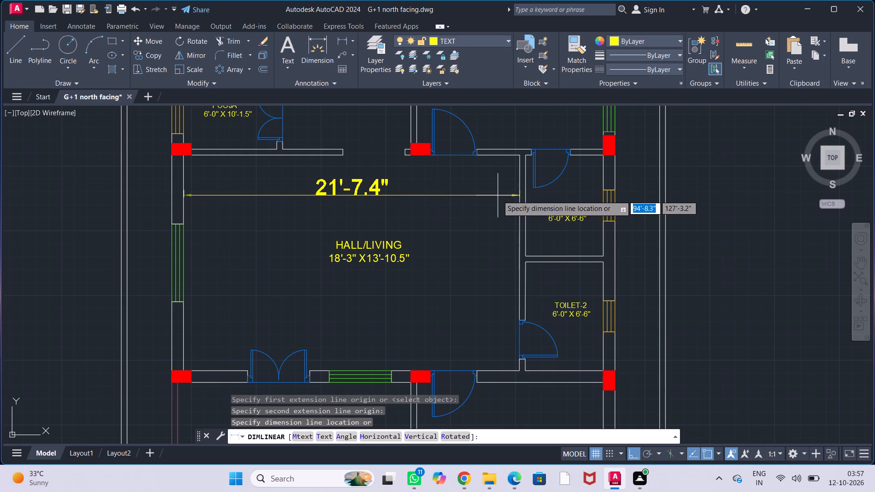
pyautogui.click(498, 195)
pyautogui.moveTo(491, 241); pyautogui.dragTo(480, 228, button='middle')
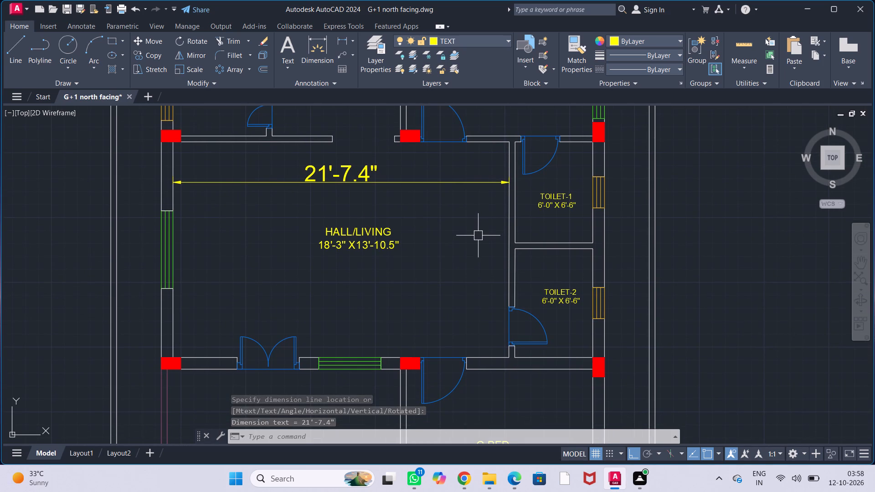
pyautogui.moveTo(479, 235); pyautogui.dragTo(489, 231, button='middle')
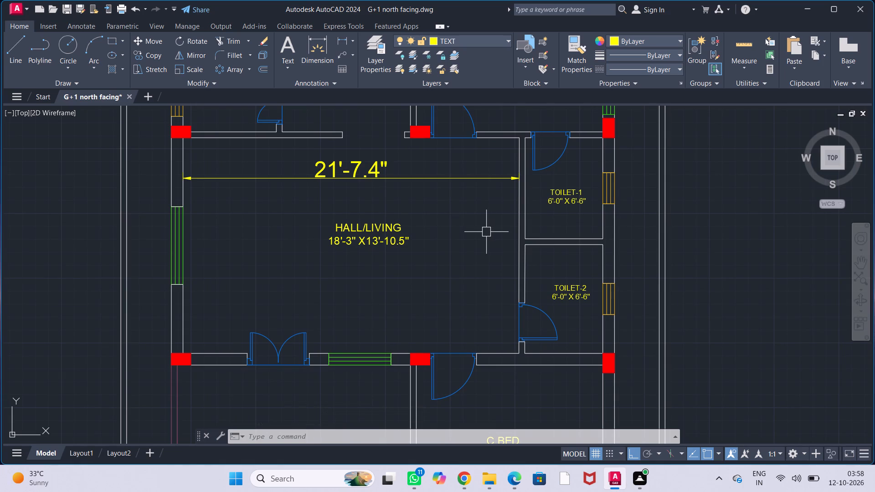
pyautogui.press('Return')
pyautogui.click(502, 136)
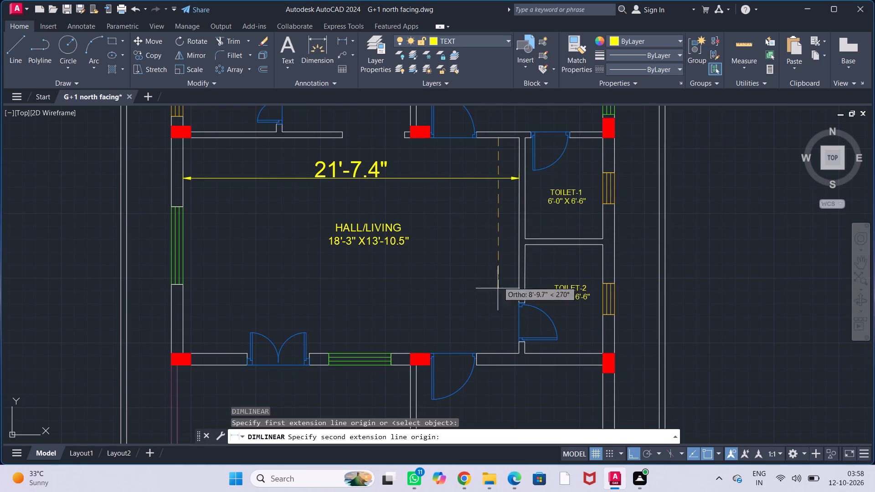
pyautogui.click(498, 353)
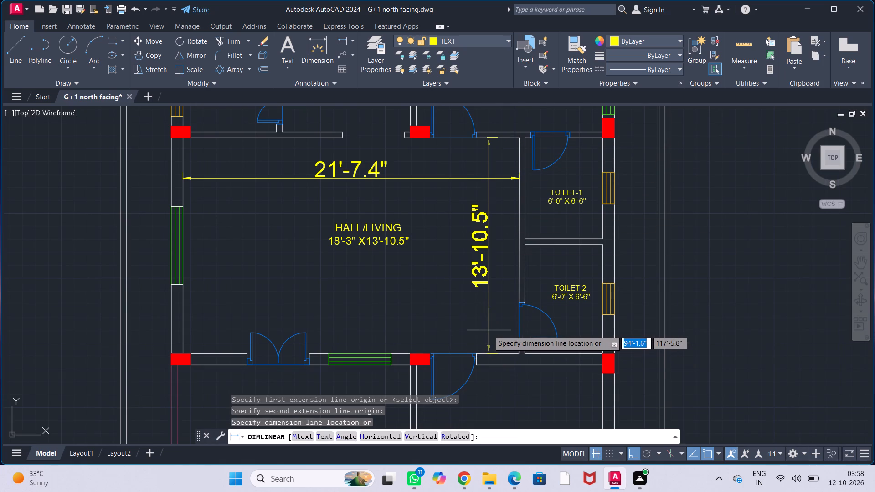
pyautogui.click(489, 330)
# Change the copied HALL/LIVING label's size to 21'-7.4" X13'-10.5" and shift the room name over by one space.
pyautogui.doubleClick(368, 241)
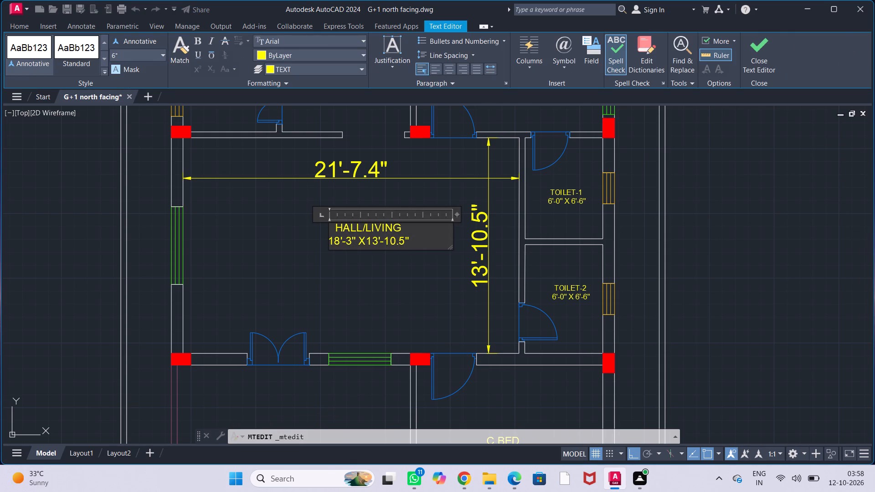
pyautogui.click(338, 240)
pyautogui.press('BackSpace')
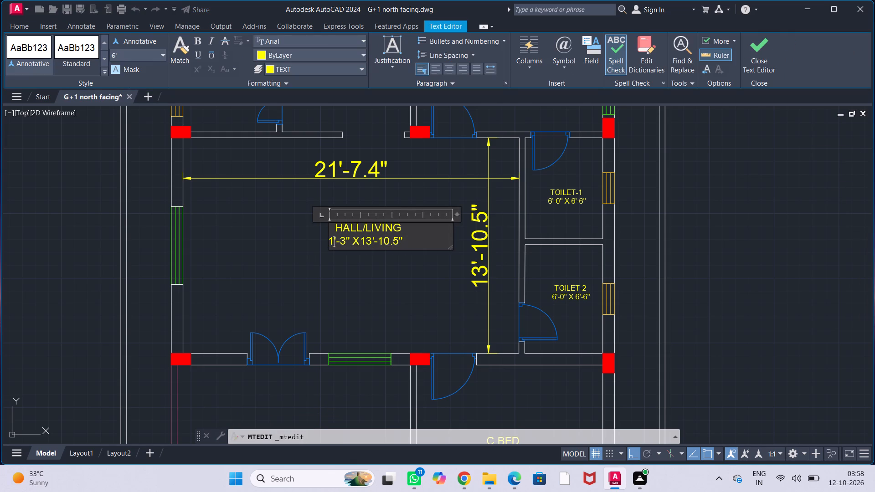
pyautogui.press('BackSpace')
pyautogui.write('21')
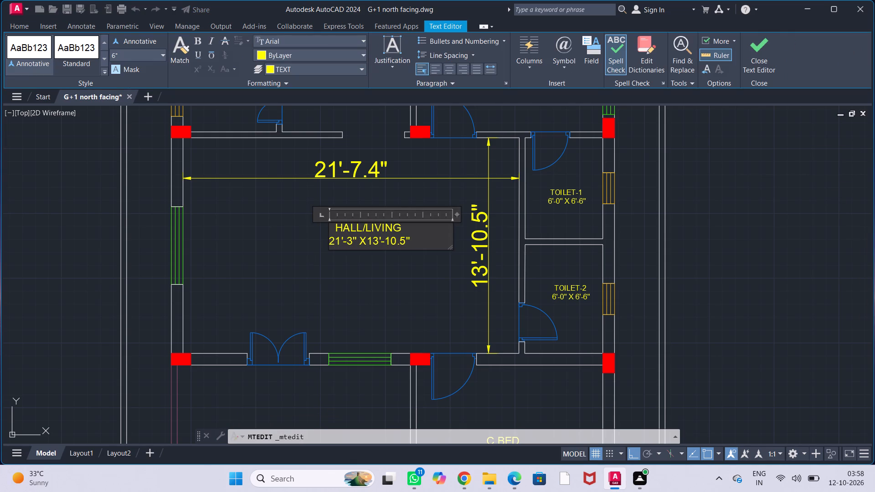
pyautogui.press('Right')
pyautogui.press('Right')
pyautogui.press('Right')
pyautogui.press('BackSpace')
pyautogui.write('7.')
pyautogui.press('4')
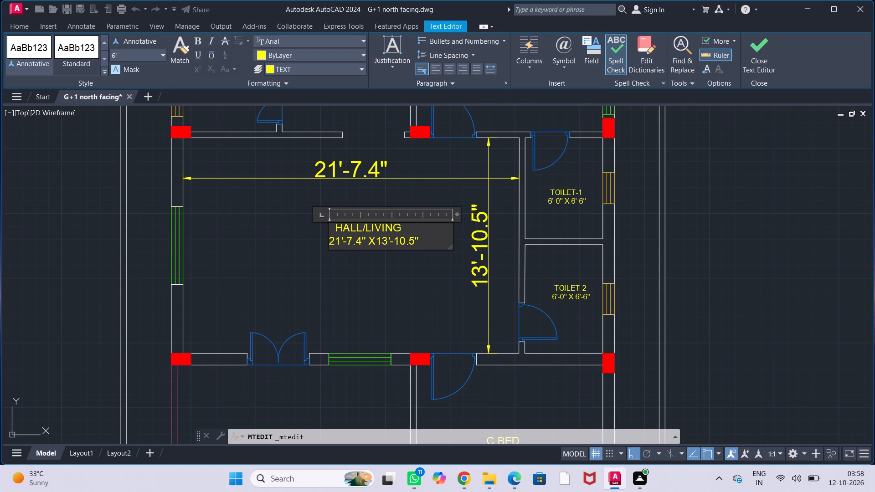
pyautogui.click(334, 226)
pyautogui.press('space')
pyautogui.click(359, 279)
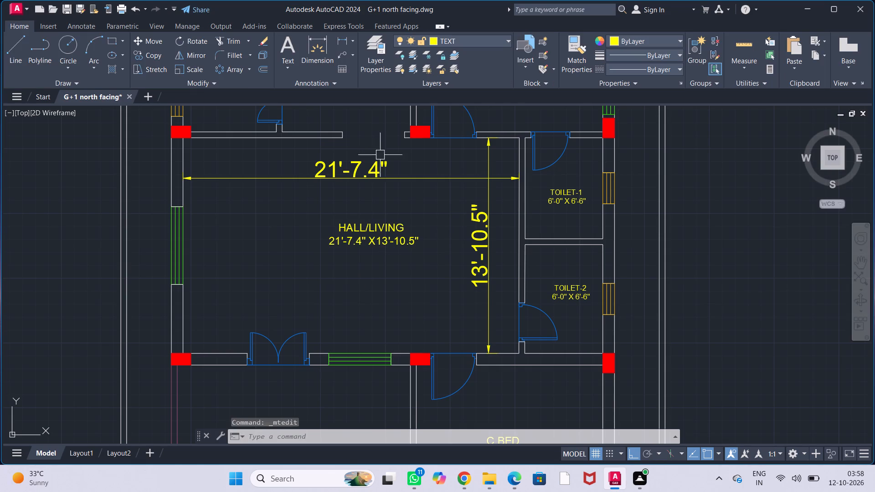
# Delete the two linear dimensions inside the HALL/LIVING room.
pyautogui.click(382, 175)
pyautogui.click(478, 253)
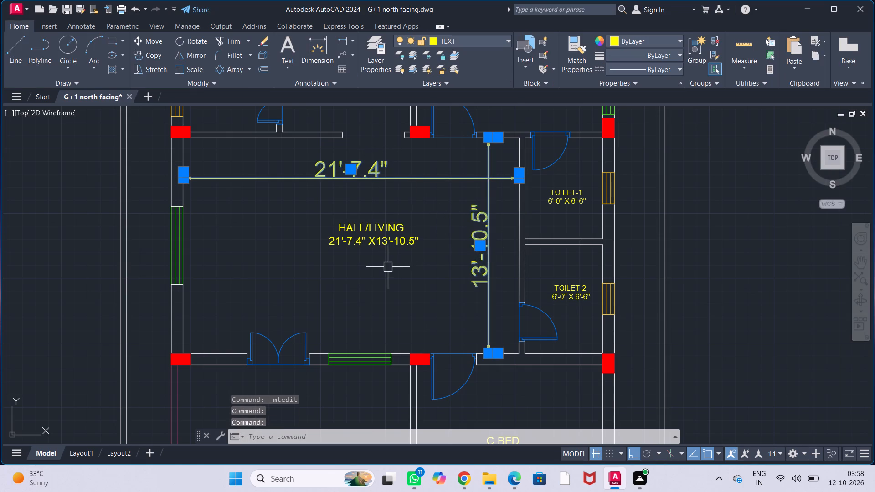
pyautogui.press('Delete')
# Add a linear dimension across the width of the space labelled DRAWING ROOM, from the outer boundary to the C.BED wall.
pyautogui.scroll(-2, 388, 267)
pyautogui.moveTo(410, 262); pyautogui.dragTo(391, 197, button='middle')
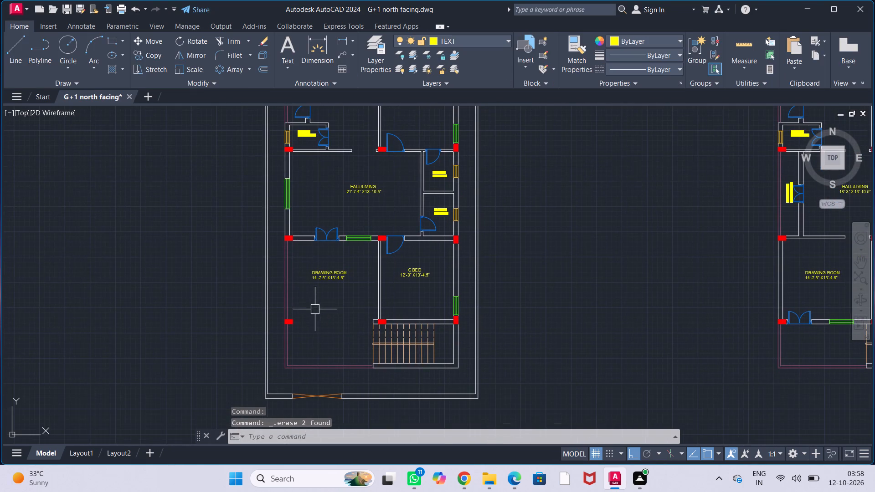
pyautogui.scroll(1, 317, 308)
pyautogui.moveTo(350, 316); pyautogui.dragTo(337, 271, button='middle')
pyautogui.scroll(1, 326, 211)
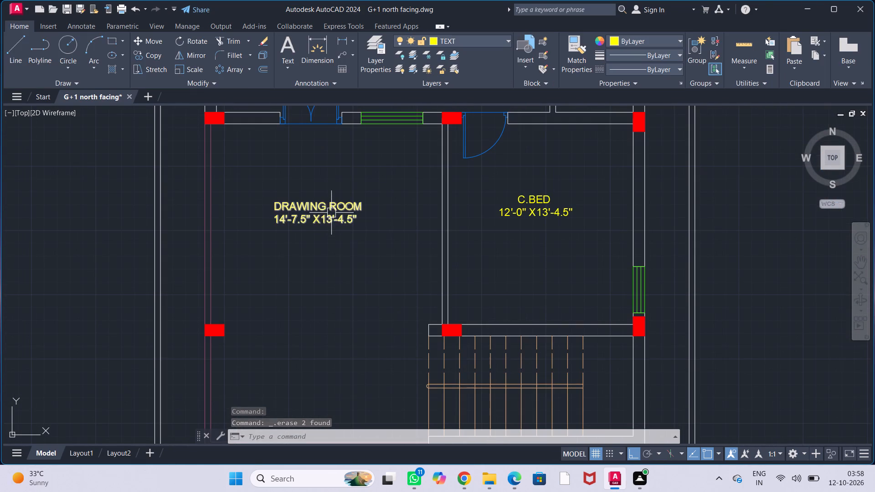
pyautogui.doubleClick(331, 213)
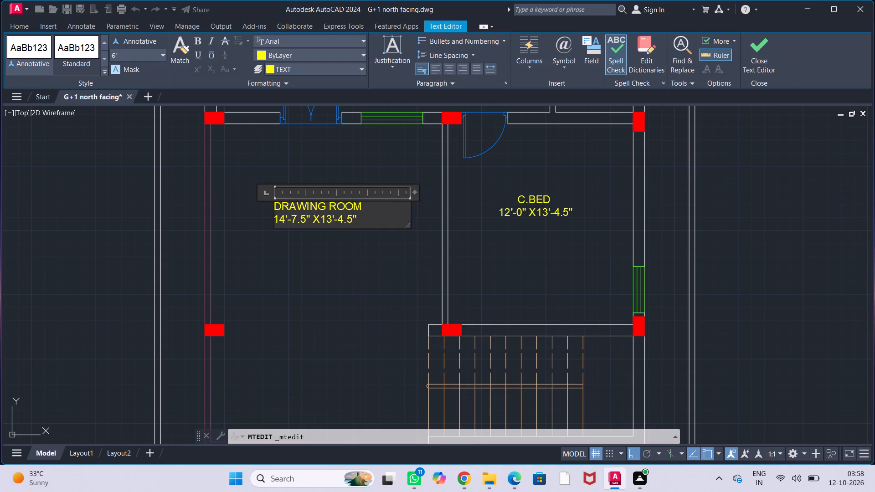
pyautogui.click(334, 284)
pyautogui.scroll(-1, 339, 271)
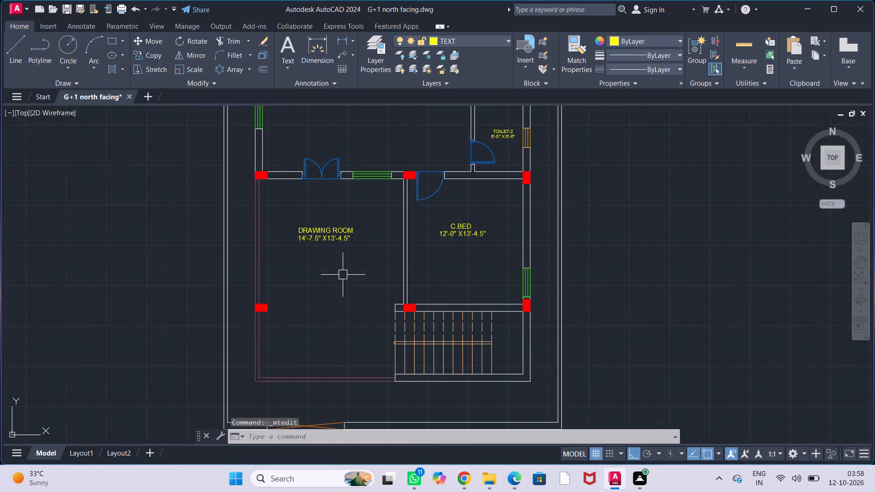
pyautogui.moveTo(345, 280); pyautogui.dragTo(330, 253, button='middle')
pyautogui.write('DLI')
pyautogui.press('Return')
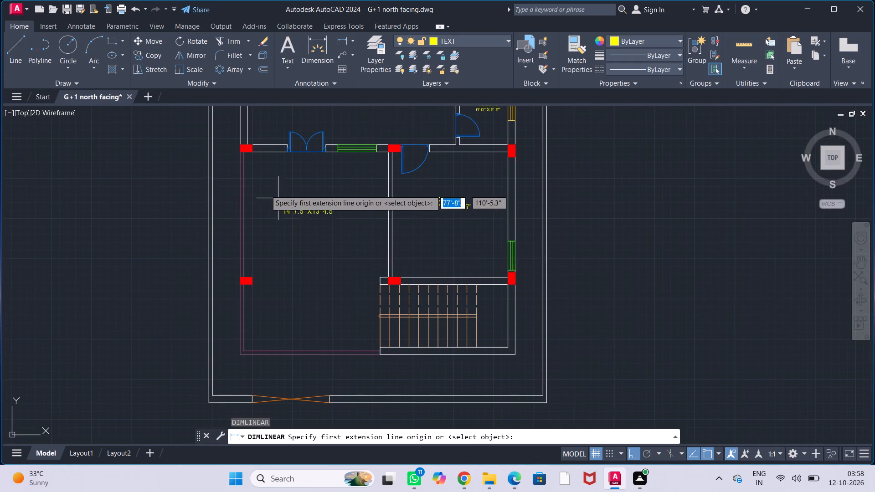
pyautogui.scroll(1, 261, 185)
pyautogui.click(232, 182)
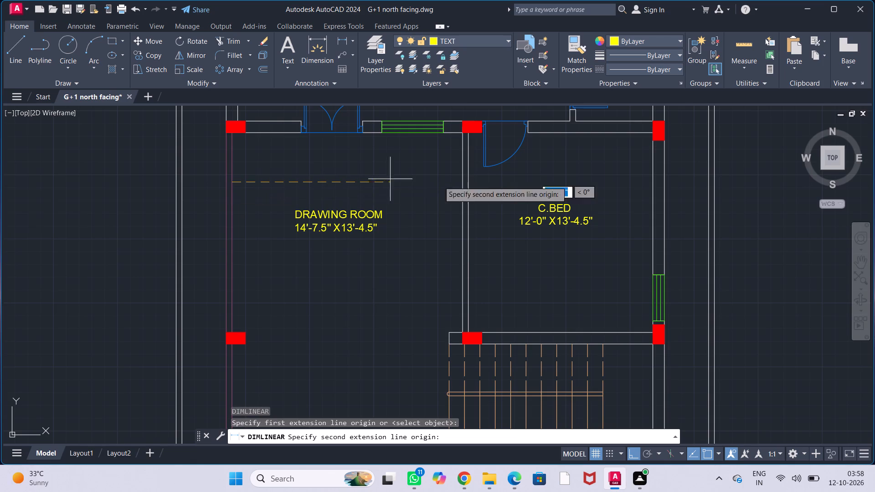
pyautogui.click(463, 182)
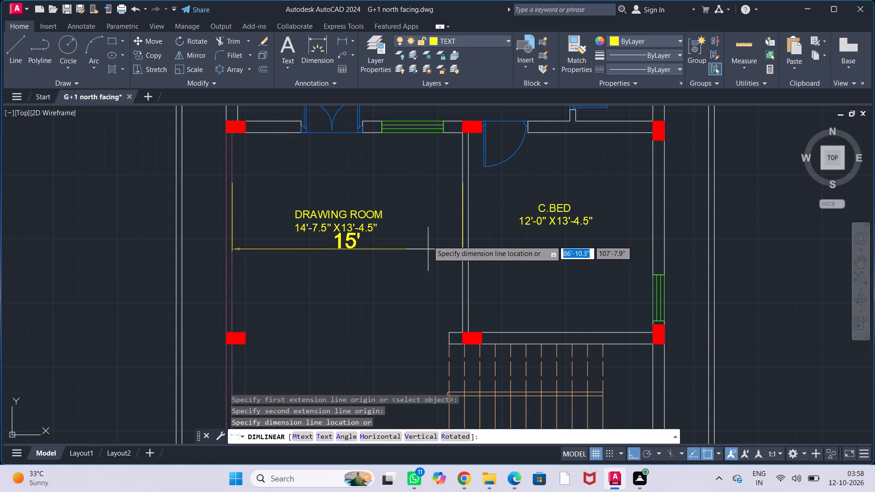
pyautogui.click(433, 174)
# Add a vertical linear dimension for that space's depth, from the hall wall to the inner line of the front boundary.
pyautogui.press('Return')
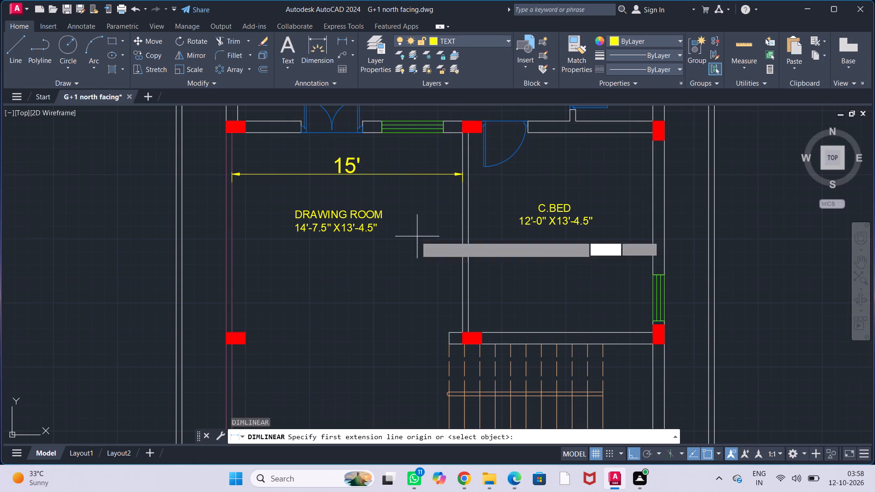
pyautogui.click(276, 132)
pyautogui.moveTo(283, 314); pyautogui.dragTo(278, 195, button='middle')
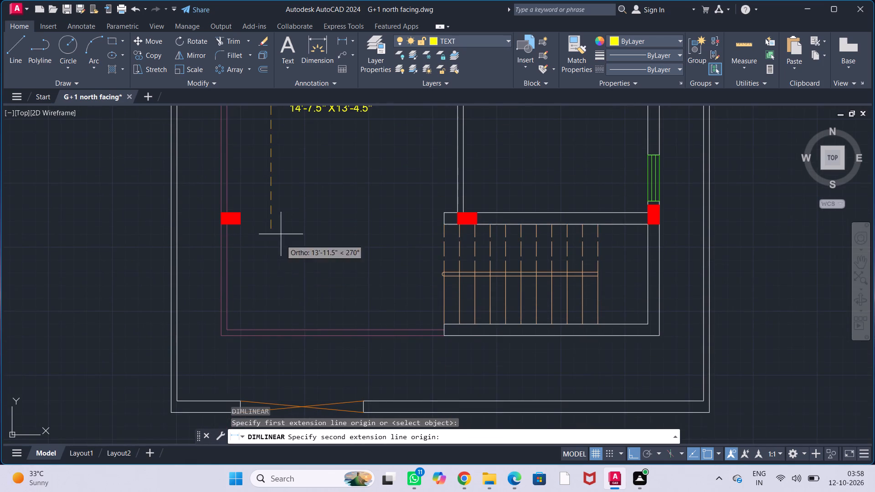
pyautogui.click(273, 330)
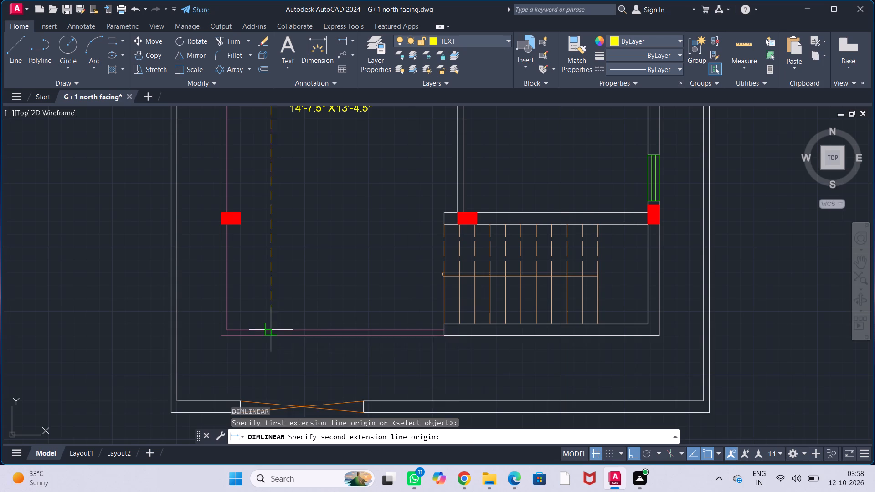
pyautogui.click(261, 306)
# Rename the copied DRAWING ROOM label as PARKING.
pyautogui.moveTo(320, 247); pyautogui.dragTo(314, 359, button='middle')
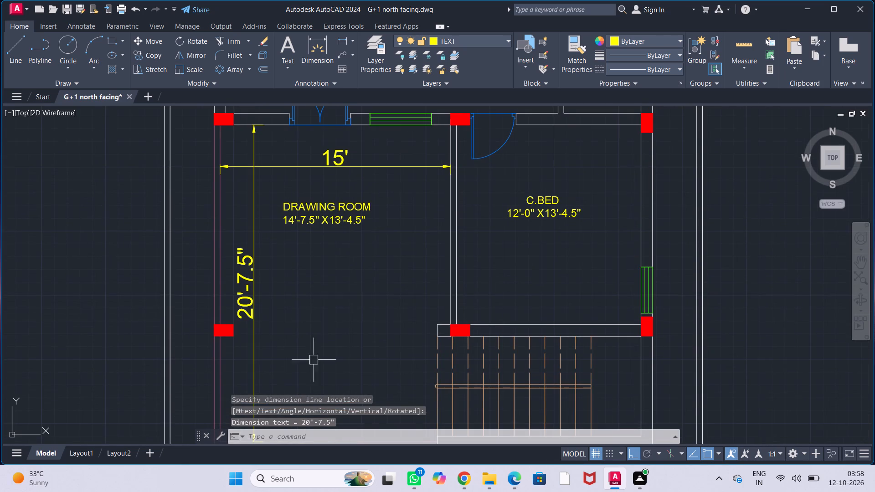
pyautogui.doubleClick(347, 212)
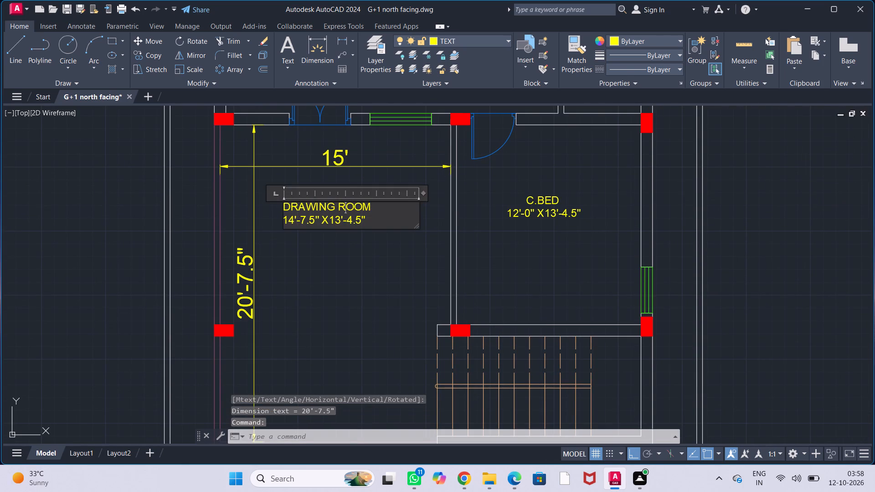
pyautogui.click(374, 207)
pyautogui.press('BackSpace')
pyautogui.press('BackSpace')
pyautogui.press('BackSpace')
pyautogui.press('BackSpace')
pyautogui.press('BackSpace')
pyautogui.press('BackSpace')
pyautogui.press('BackSpace')
pyautogui.press('BackSpace')
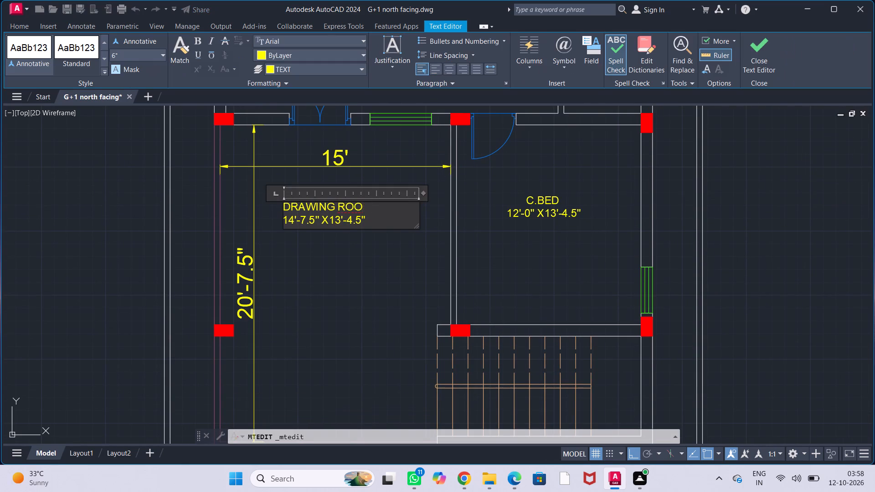
pyautogui.press('BackSpace')
pyautogui.press('BackSpace')
pyautogui.press('BackSpace')
pyautogui.press('BackSpace')
pyautogui.write('PARKING')
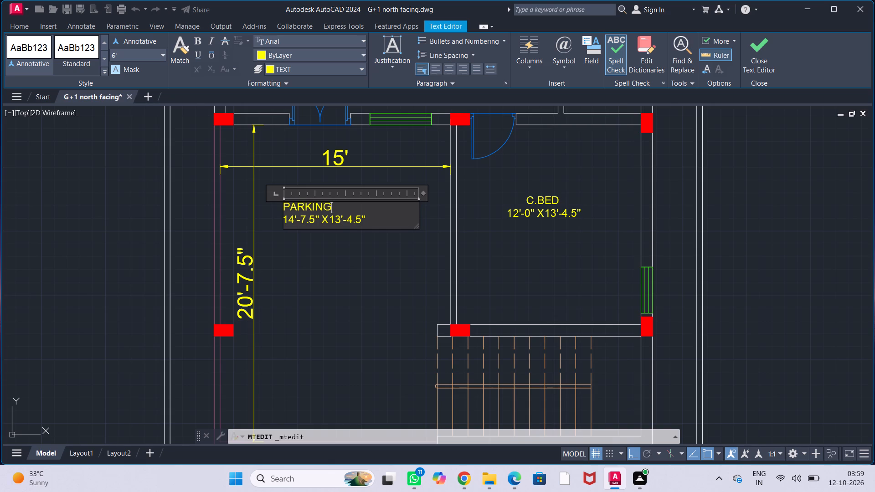
# Change the size line of the PARKING label to 15'-0" X20'-7.5".
pyautogui.click(293, 218)
pyautogui.press('BackSpace')
pyautogui.press('5')
pyautogui.click(313, 220)
pyautogui.press('BackSpace')
pyautogui.press('BackSpace')
pyautogui.press('BackSpace')
pyautogui.press('0')
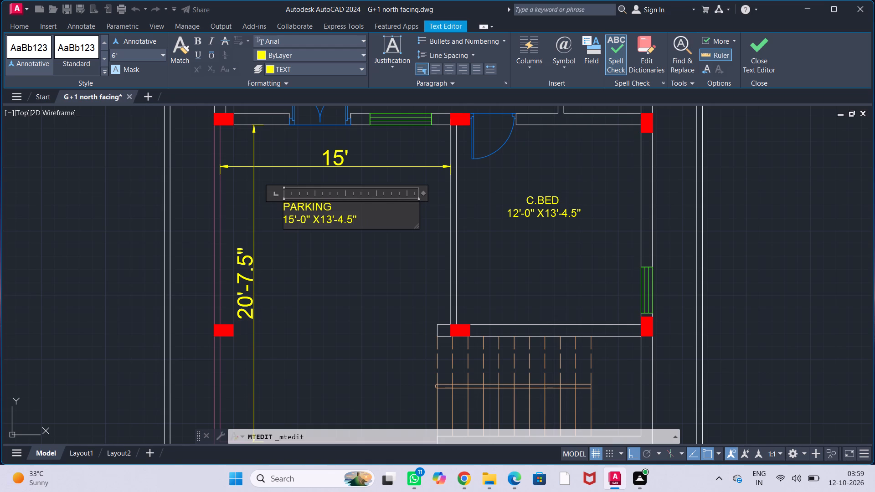
pyautogui.press('Right')
pyautogui.press('Right')
pyautogui.press('Right')
pyautogui.press('Right')
pyautogui.press('Right')
pyautogui.press('BackSpace')
pyautogui.press('BackSpace')
pyautogui.write('20')
pyautogui.press('Right')
pyautogui.press('Right')
pyautogui.press('Right')
pyautogui.press('BackSpace')
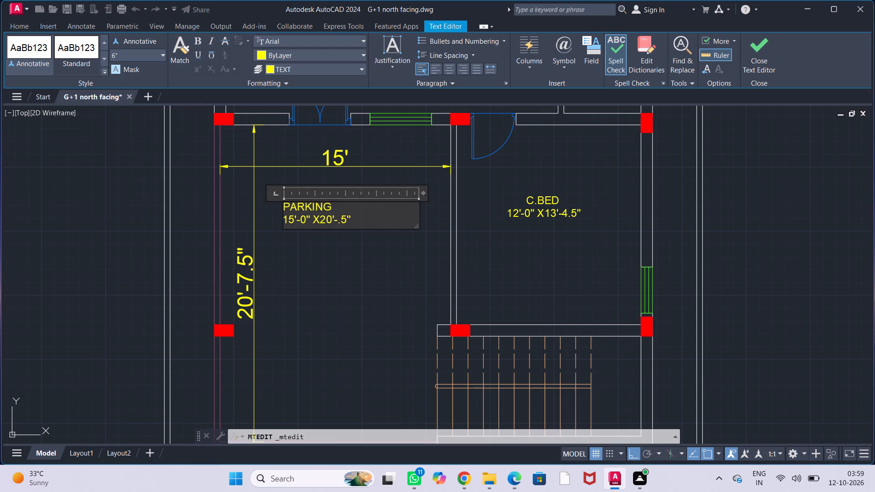
pyautogui.press('7')
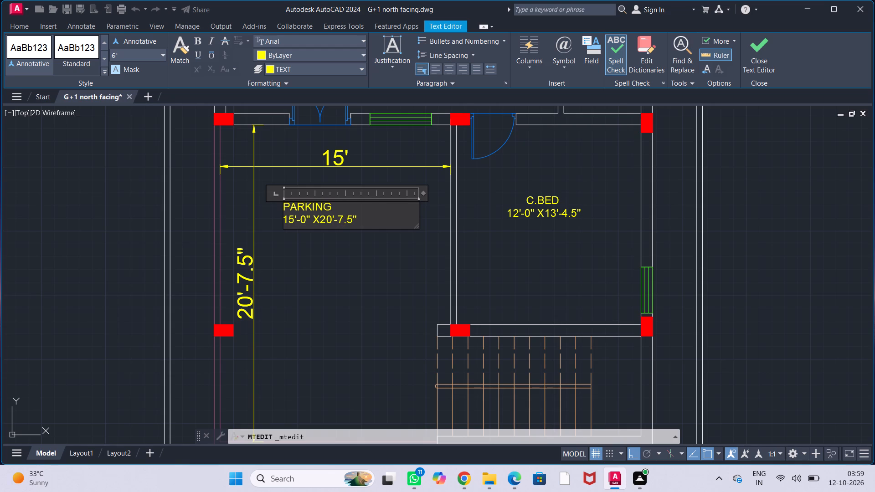
# Insert three spaces before PARKING to centre the name over its size line, and finish the text edit.
pyautogui.click(288, 206)
pyautogui.press('Left')
pyautogui.press('space')
pyautogui.press('space')
pyautogui.press('space')
pyautogui.click(333, 288)
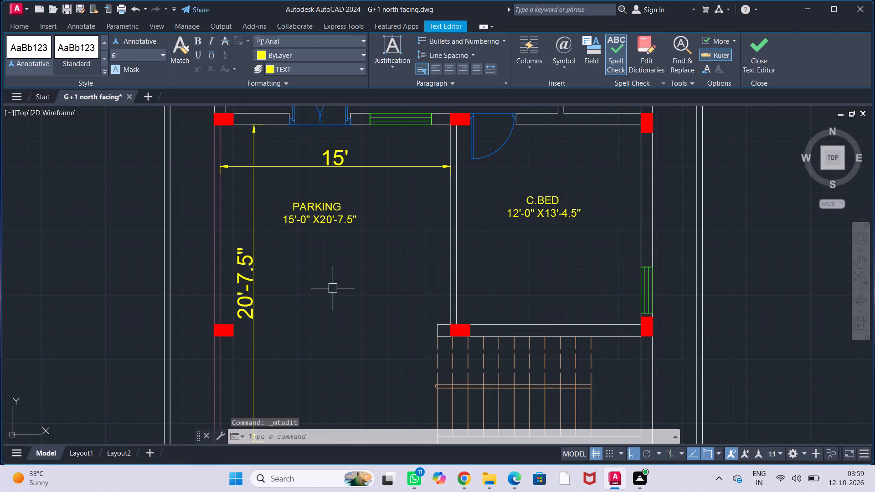
# Delete the two linear dimensions in the parking area.
pyautogui.click(345, 163)
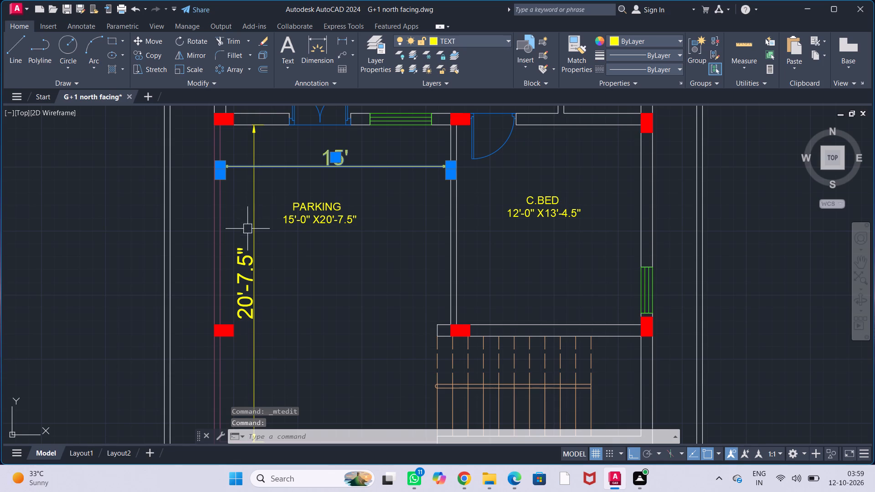
pyautogui.click(253, 240)
pyautogui.press('Delete')
# Move the PARKING label straight down toward the middle of the parking area.
pyautogui.scroll(-1, 334, 252)
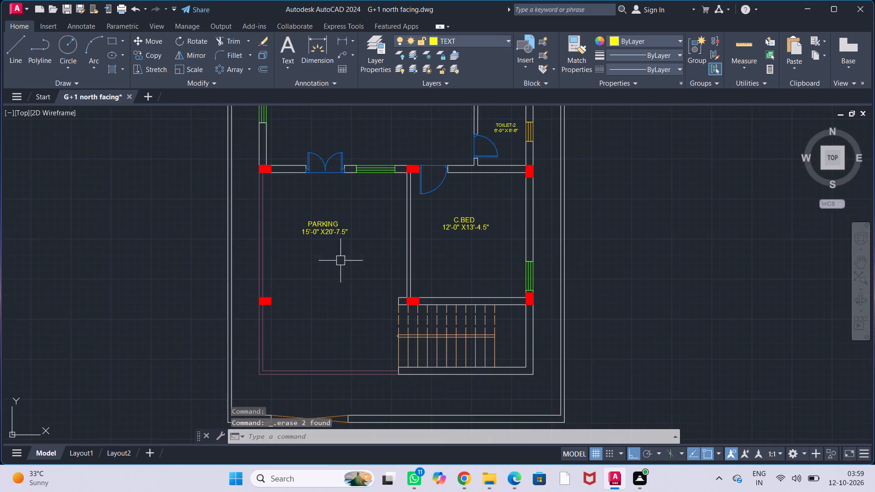
pyautogui.moveTo(347, 265); pyautogui.dragTo(340, 223, button='middle')
pyautogui.click(325, 182)
pyautogui.press('m')
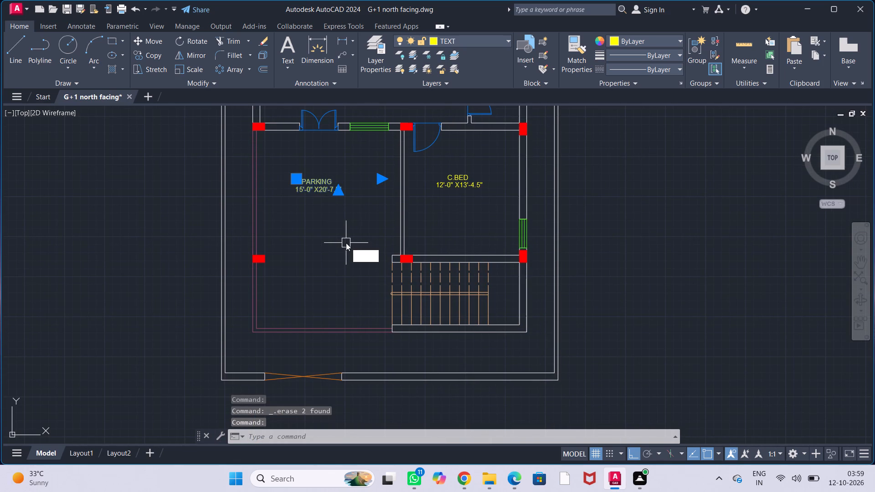
pyautogui.press('Return')
pyautogui.click(297, 189)
pyautogui.click(297, 221)
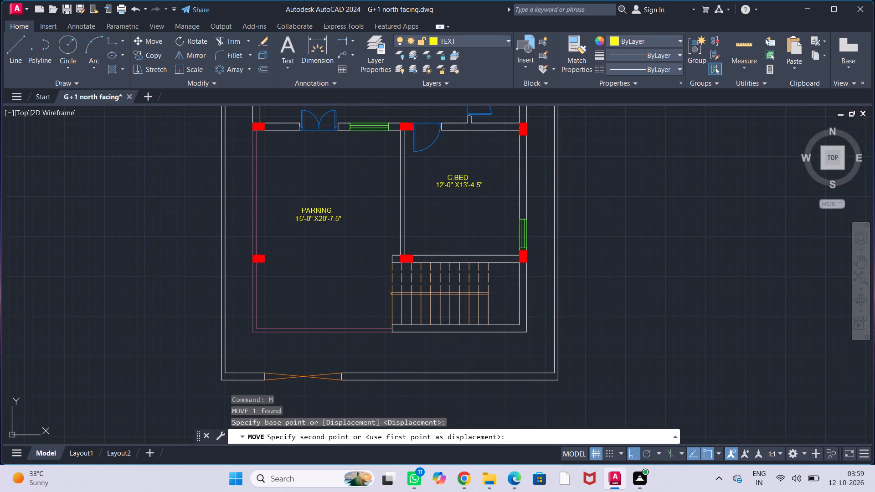
pyautogui.press('Escape')
pyautogui.press('Escape')
pyautogui.press('Escape')
pyautogui.press('Escape')
# Examine the room labels throughout the plan, from parking and C.BED up to the kitchen and M.BED, and view the neighbouring plan alongside.
pyautogui.scroll(-1, 320, 267)
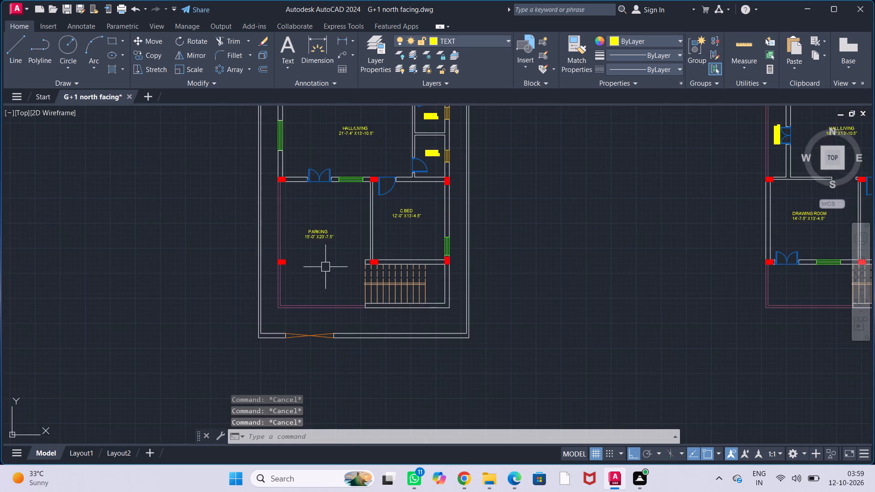
pyautogui.moveTo(327, 265); pyautogui.dragTo(308, 301, button='middle')
pyautogui.scroll(1, 356, 269)
pyautogui.moveTo(392, 271); pyautogui.dragTo(407, 282, button='middle')
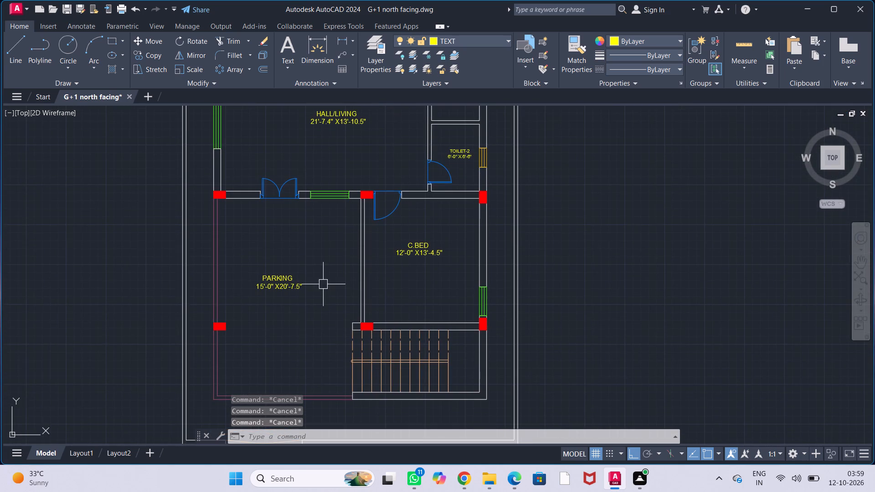
pyautogui.scroll(-1, 324, 281)
pyautogui.moveTo(330, 259); pyautogui.dragTo(326, 330, button='middle')
pyautogui.moveTo(319, 257); pyautogui.dragTo(322, 289, button='middle')
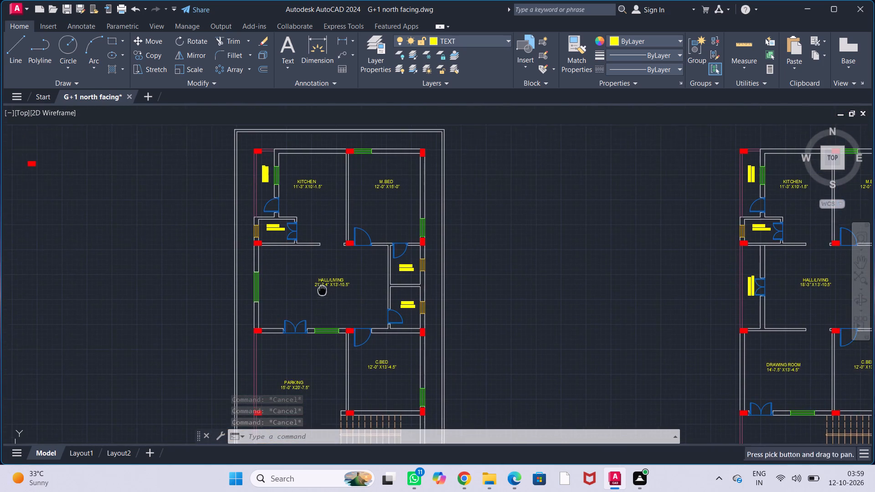
pyautogui.scroll(2, 325, 282)
pyautogui.moveTo(362, 229); pyautogui.dragTo(368, 326, button='middle')
pyautogui.moveTo(340, 233); pyautogui.dragTo(352, 292, button='middle')
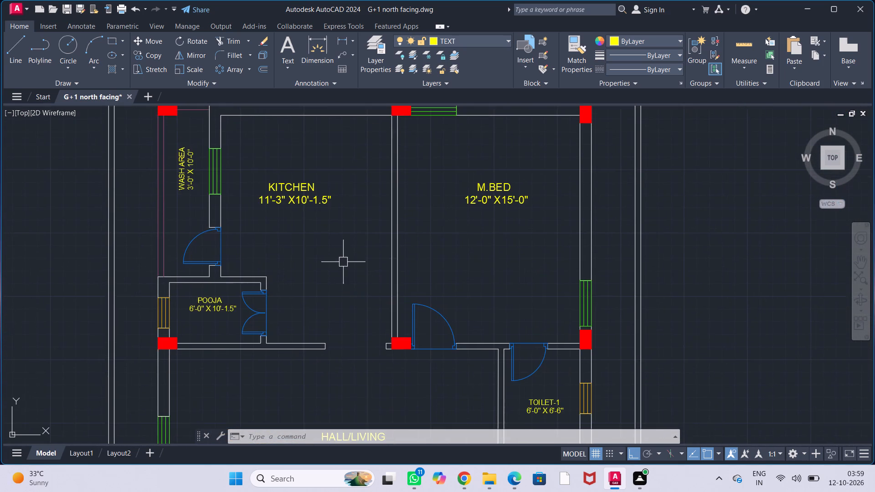
pyautogui.scroll(-1, 339, 250)
pyautogui.moveTo(341, 256); pyautogui.dragTo(299, 220, button='middle')
pyautogui.moveTo(326, 305); pyautogui.dragTo(294, 222, button='middle')
pyautogui.moveTo(328, 265); pyautogui.dragTo(328, 233, button='middle')
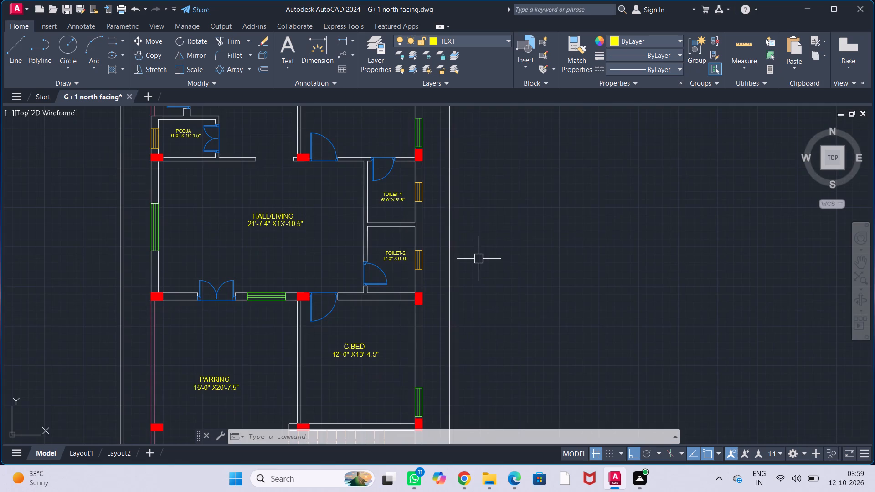
pyautogui.scroll(-2, 490, 251)
pyautogui.moveTo(530, 259); pyautogui.dragTo(411, 262, button='middle')
pyautogui.scroll(1, 407, 260)
pyautogui.moveTo(419, 262); pyautogui.dragTo(379, 267, button='middle')
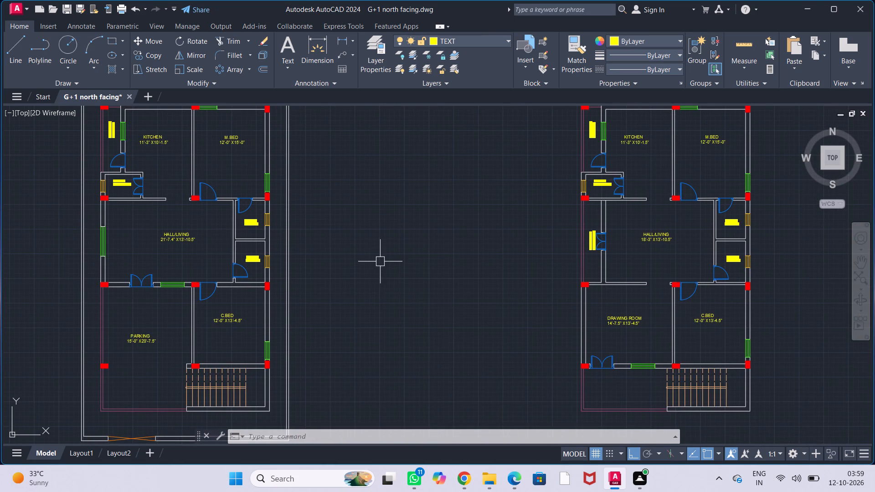
# Delete the stray object in the empty area west of the walled parking-floor plan.
pyautogui.scroll(-1, 396, 262)
pyautogui.moveTo(401, 262); pyautogui.dragTo(386, 263, button='middle')
pyautogui.click(100, 190)
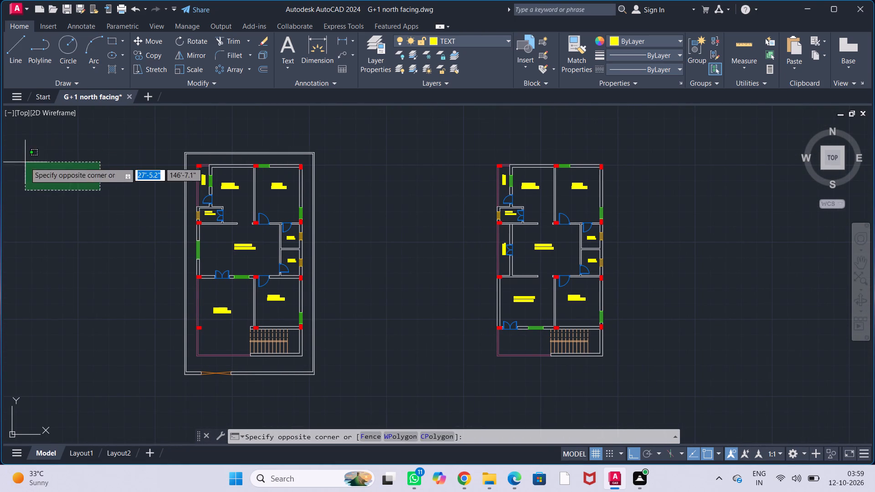
pyautogui.click(26, 162)
pyautogui.press('Delete')
# Save the drawing with both floor plans.
pyautogui.scroll(-2, 188, 216)
pyautogui.moveTo(324, 221); pyautogui.dragTo(374, 263, button='middle')
pyautogui.scroll(1, 311, 258)
pyautogui.moveTo(330, 272); pyautogui.dragTo(350, 218, button='middle')
pyautogui.scroll(1, 348, 227)
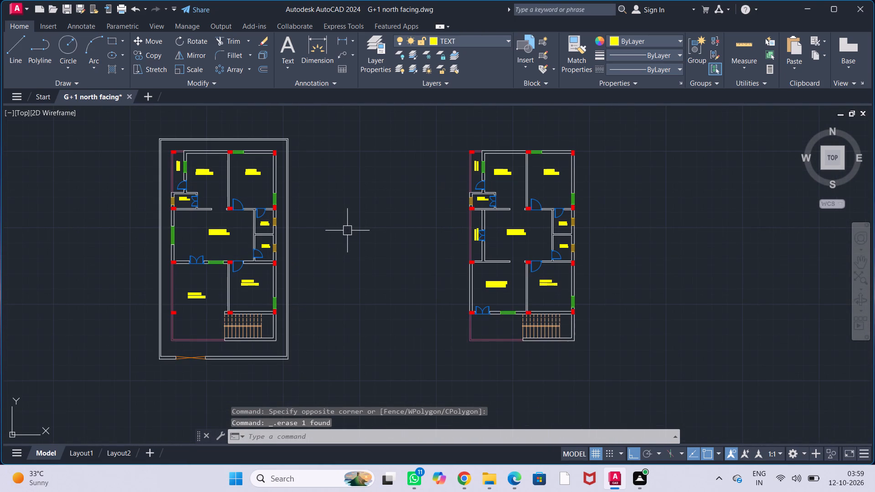
pyautogui.hotkey('ctrl', 's')
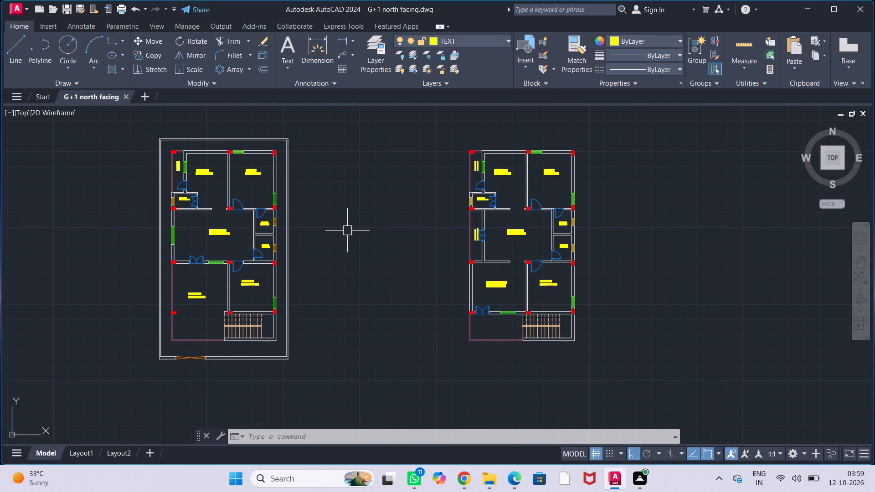
pyautogui.hotkey('ctrl', 's')
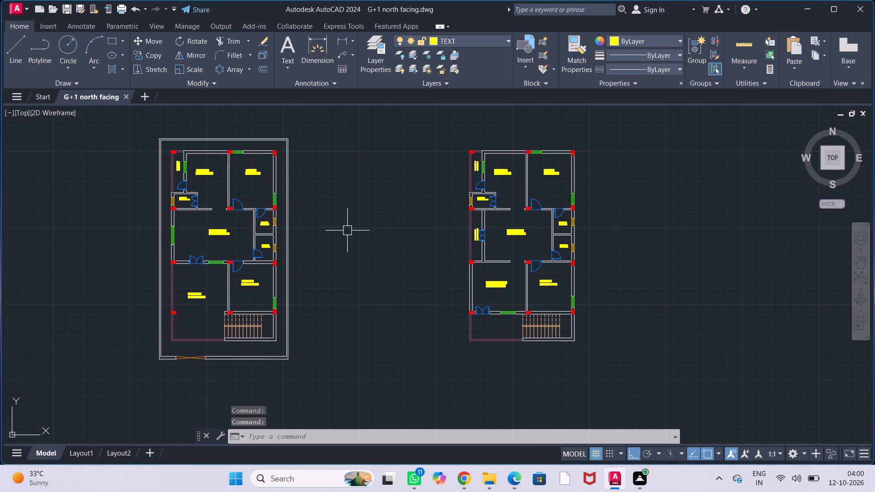
# Examine the room labels on the drawing-room floor plan and compare its layout with the parking-floor plan.
pyautogui.moveTo(351, 231); pyautogui.dragTo(377, 244, button='middle')
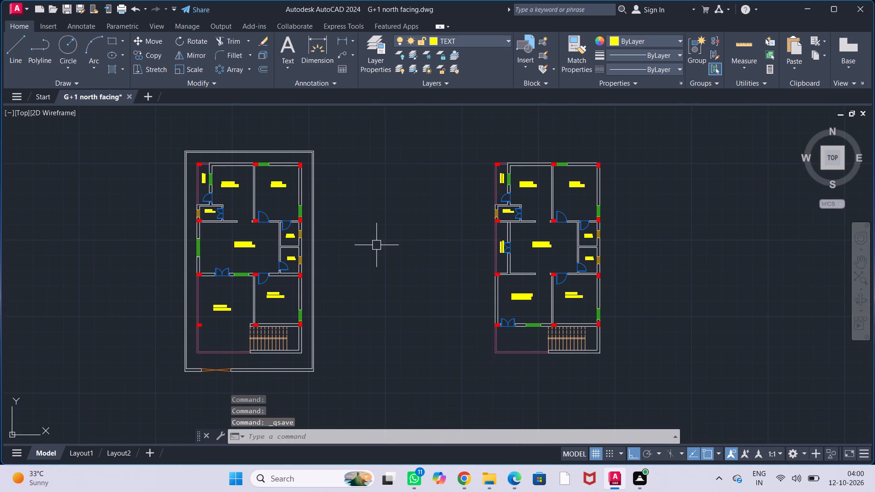
pyautogui.moveTo(381, 277); pyautogui.dragTo(395, 264, button='middle')
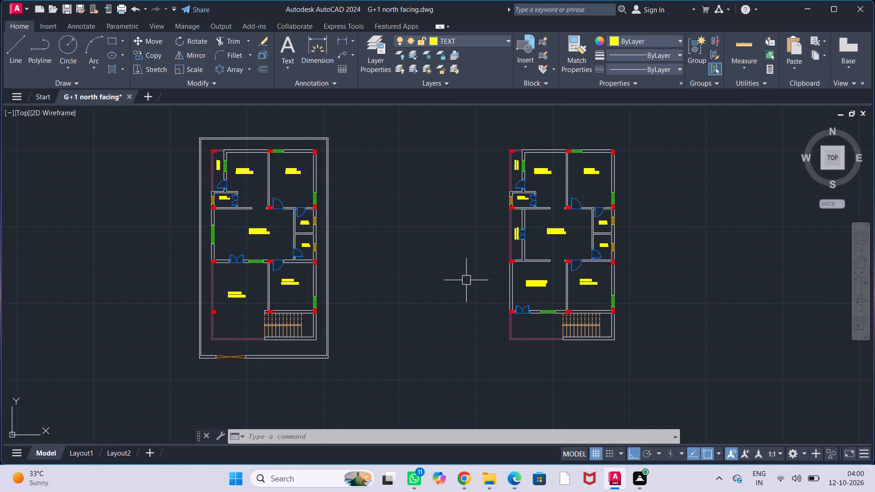
pyautogui.scroll(1, 586, 208)
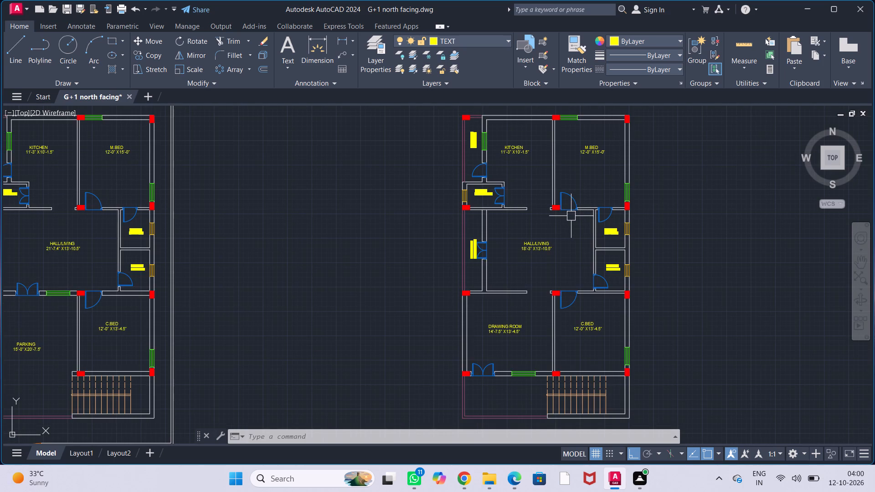
pyautogui.moveTo(566, 186); pyautogui.dragTo(574, 222, button='middle')
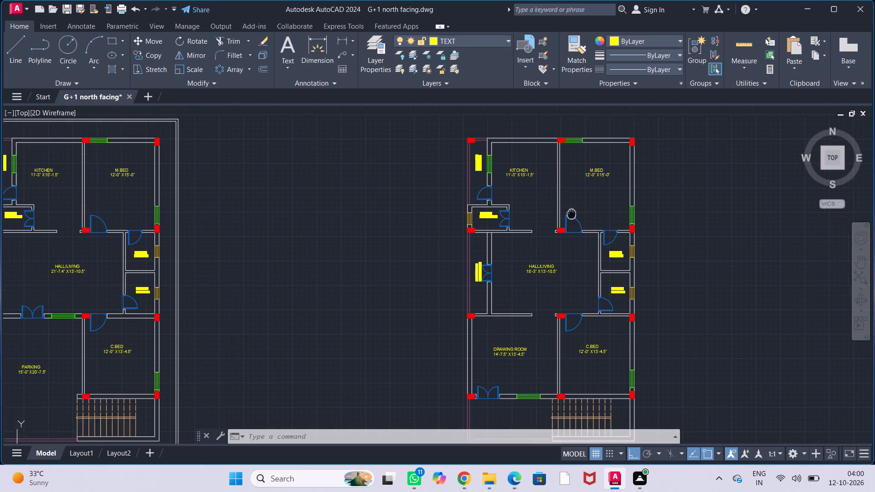
pyautogui.moveTo(574, 222); pyautogui.dragTo(574, 223, button='middle')
pyautogui.scroll(1, 546, 286)
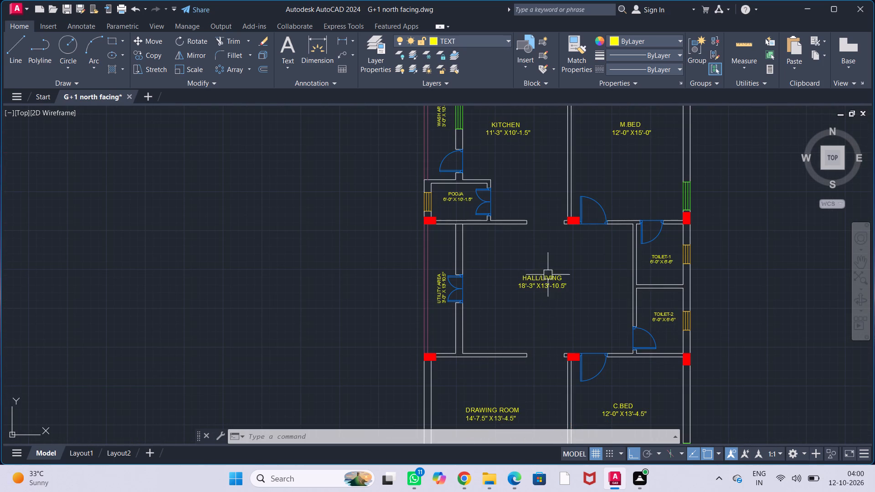
pyautogui.moveTo(552, 303); pyautogui.dragTo(546, 278, button='middle')
pyautogui.scroll(1, 552, 303)
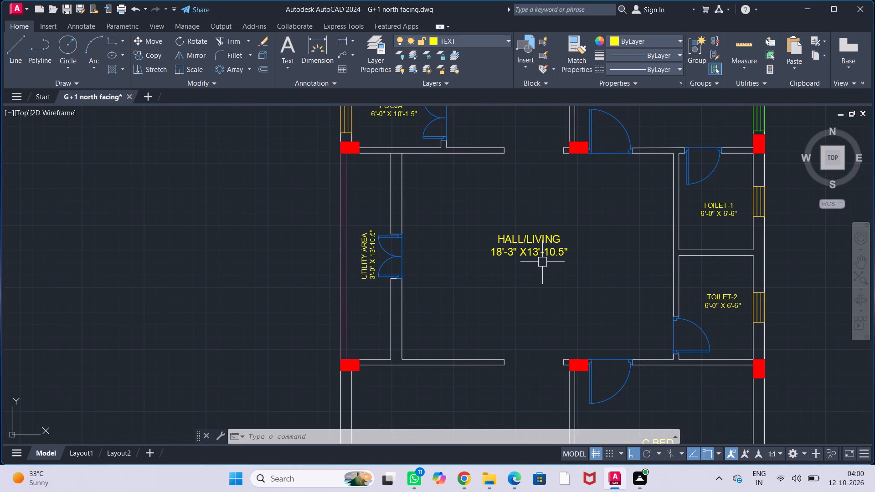
pyautogui.moveTo(544, 266); pyautogui.dragTo(535, 334, button='middle')
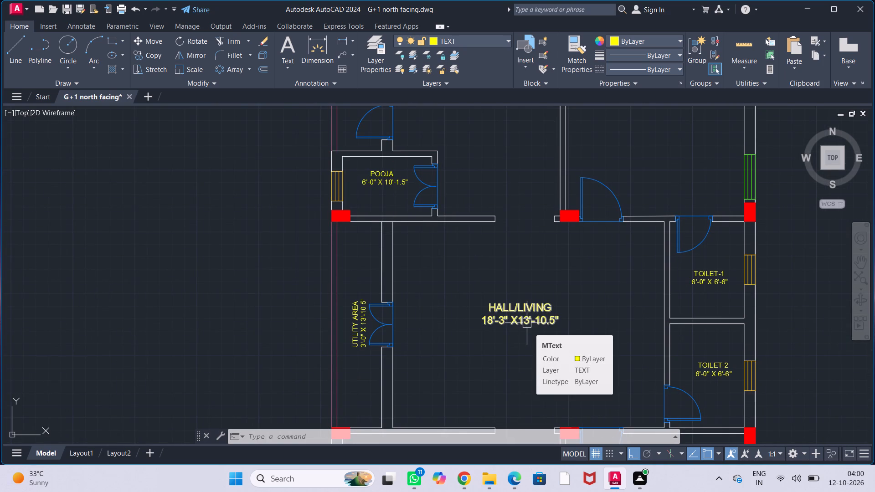
pyautogui.moveTo(683, 165); pyautogui.dragTo(620, 325, button='middle')
pyautogui.scroll(1, 609, 251)
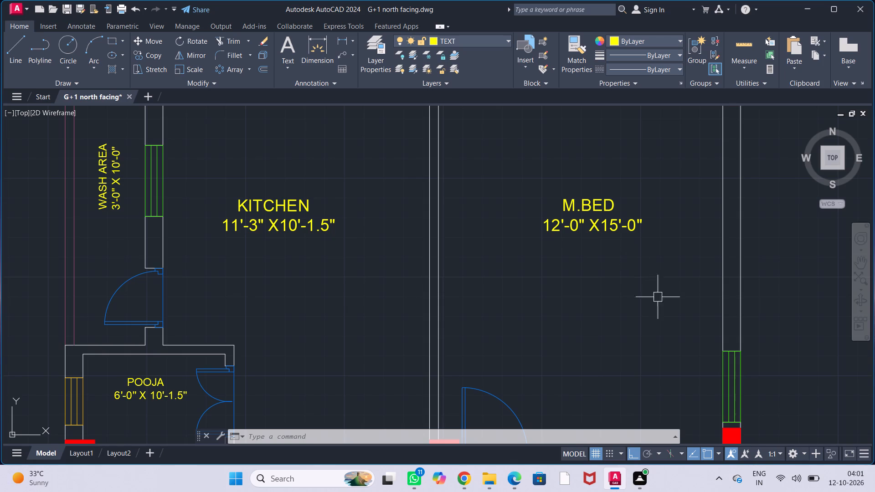
pyautogui.middleClick(619, 304)
pyautogui.scroll(-2, 623, 302)
pyautogui.moveTo(633, 310); pyautogui.dragTo(665, 221, button='middle')
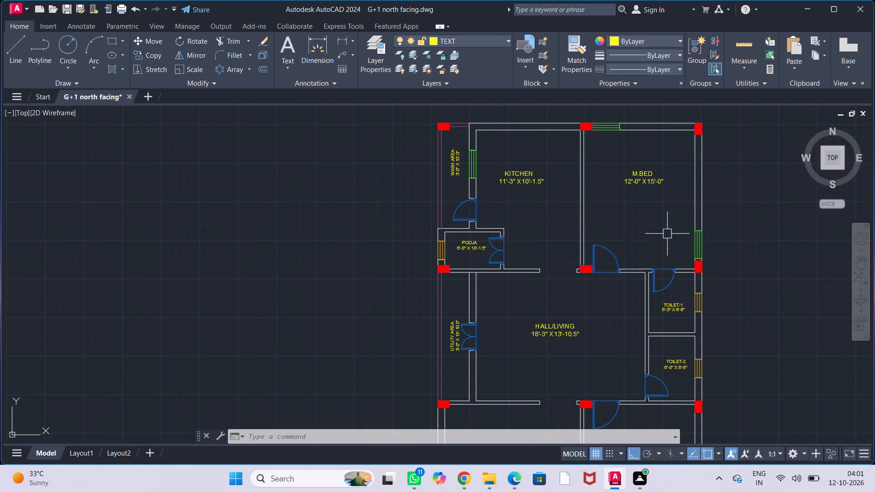
pyautogui.scroll(-1, 667, 234)
pyautogui.moveTo(463, 296); pyautogui.dragTo(580, 226, button='middle')
pyautogui.moveTo(554, 307); pyautogui.dragTo(561, 195, button='middle')
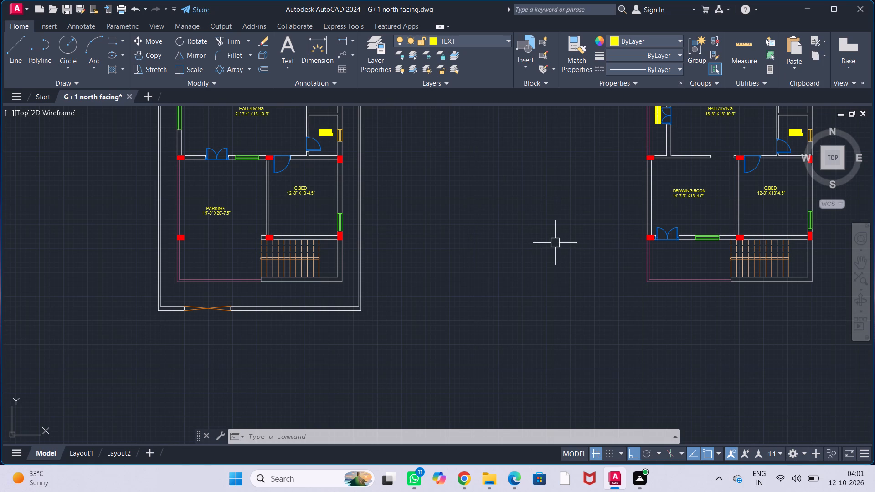
pyautogui.moveTo(542, 238); pyautogui.dragTo(523, 249, button='middle')
pyautogui.scroll(-1, 523, 250)
pyautogui.moveTo(526, 248); pyautogui.dragTo(492, 316, button='middle')
pyautogui.scroll(1, 487, 305)
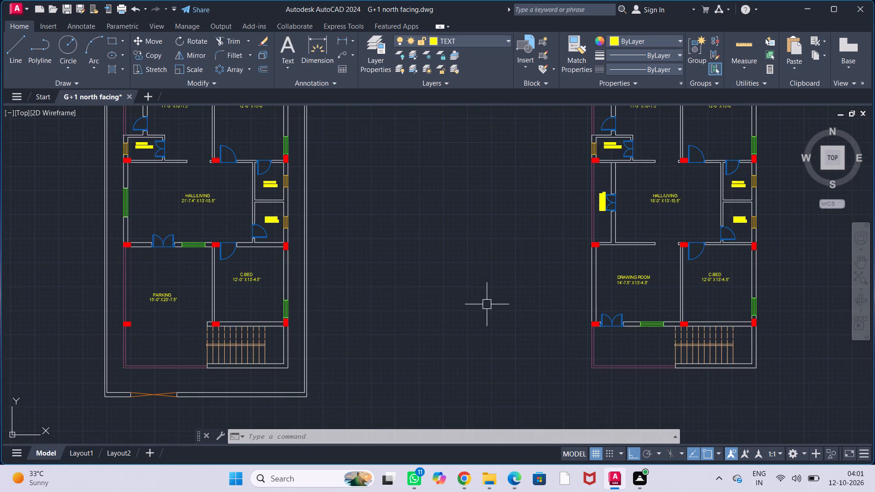
pyautogui.moveTo(485, 306); pyautogui.dragTo(568, 203, button='middle')
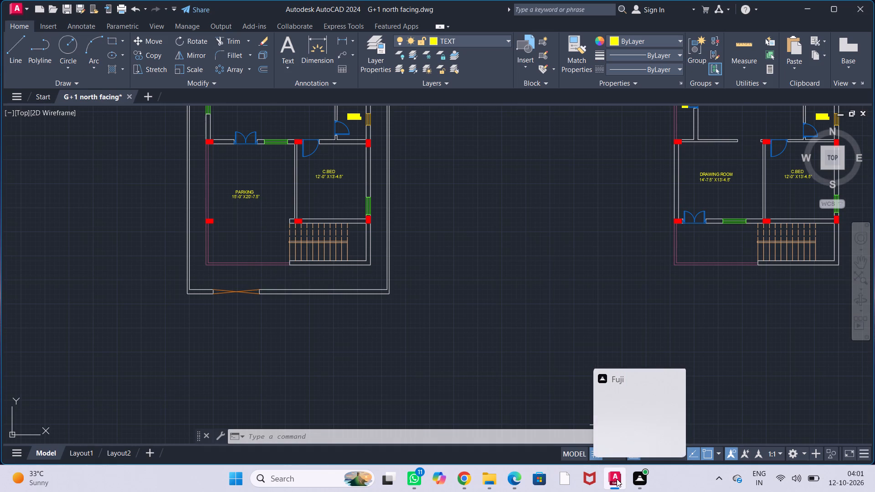
pyautogui.click(618, 437)
pyautogui.scroll(-1, 575, 317)
pyautogui.moveTo(575, 304); pyautogui.dragTo(518, 398, button='middle')
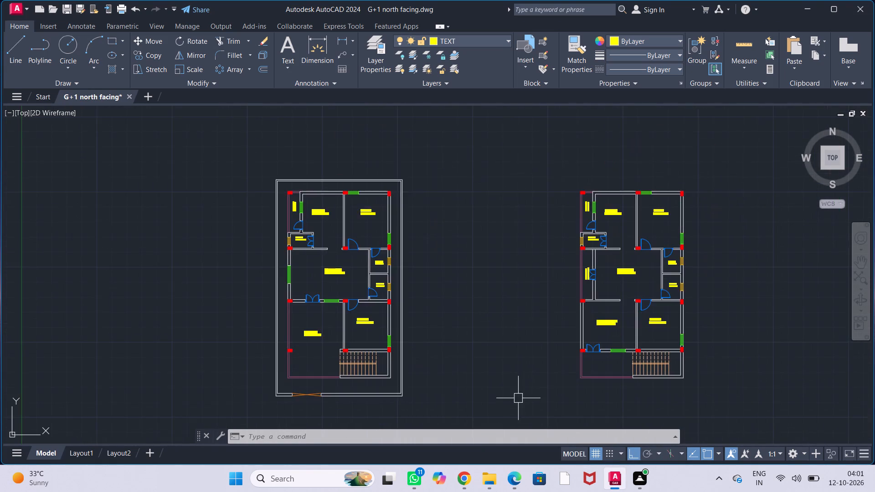
pyautogui.scroll(1, 509, 374)
pyautogui.moveTo(511, 364); pyautogui.dragTo(672, 212, button='middle')
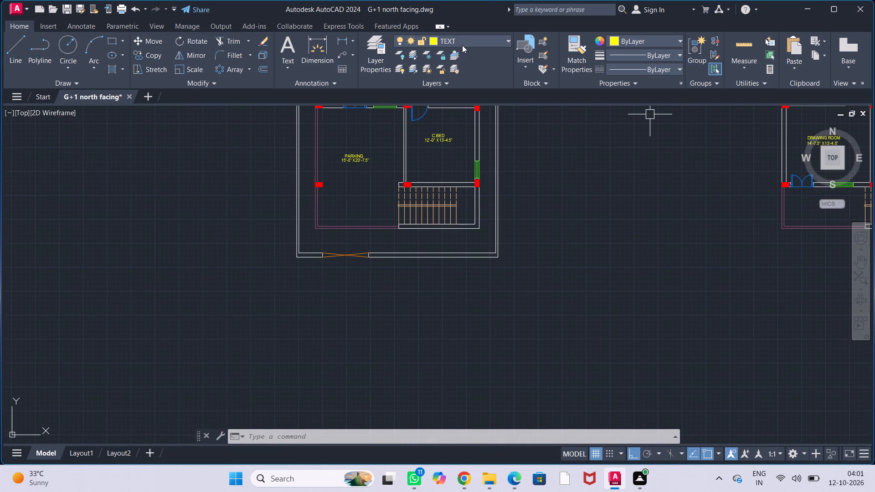
# Create a layer named ELEVATION PROJECTION with index colour 172.
pyautogui.click(377, 44)
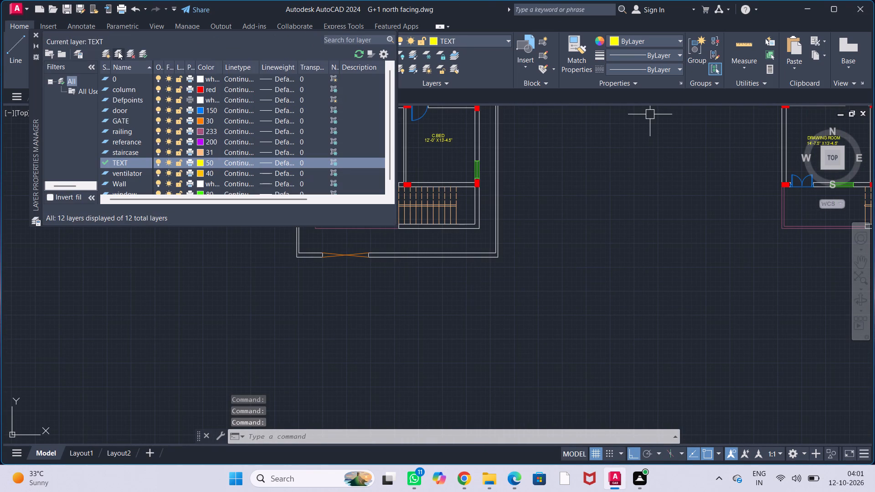
pyautogui.click(118, 51)
pyautogui.press('BackSpace')
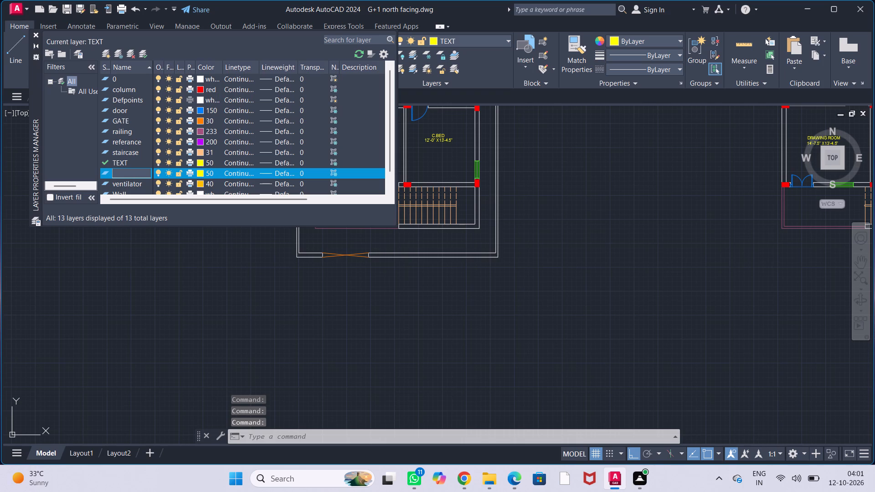
pyautogui.write('ELEVATION')
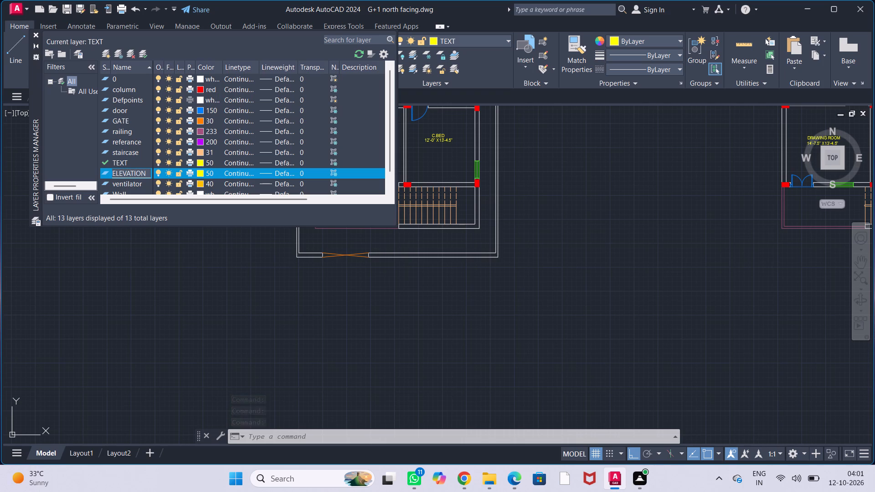
pyautogui.press('space')
pyautogui.write('PROJECTION')
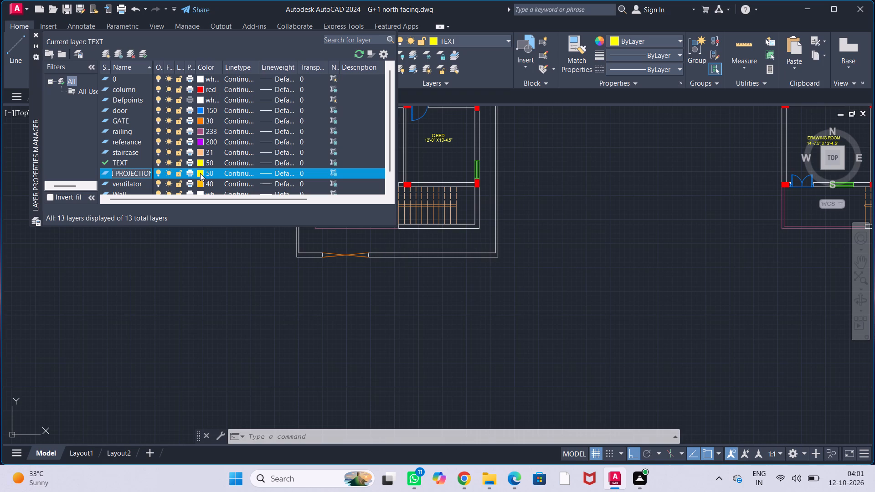
pyautogui.click(201, 173)
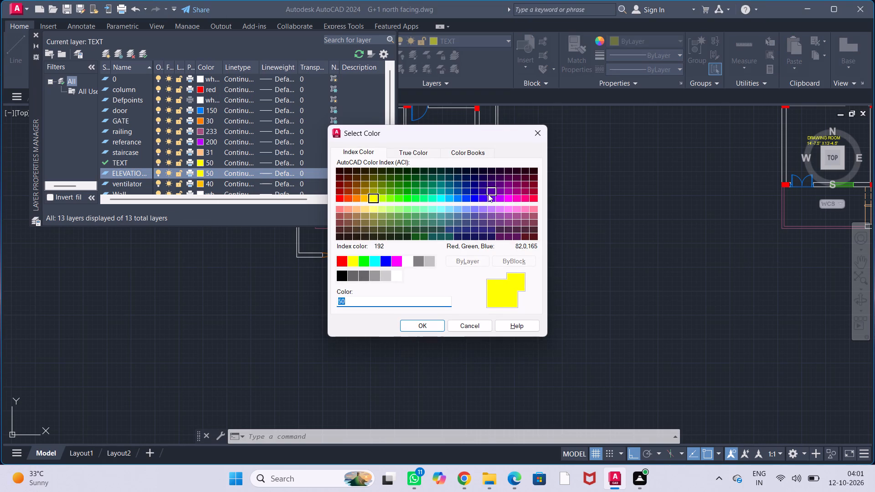
pyautogui.click(465, 192)
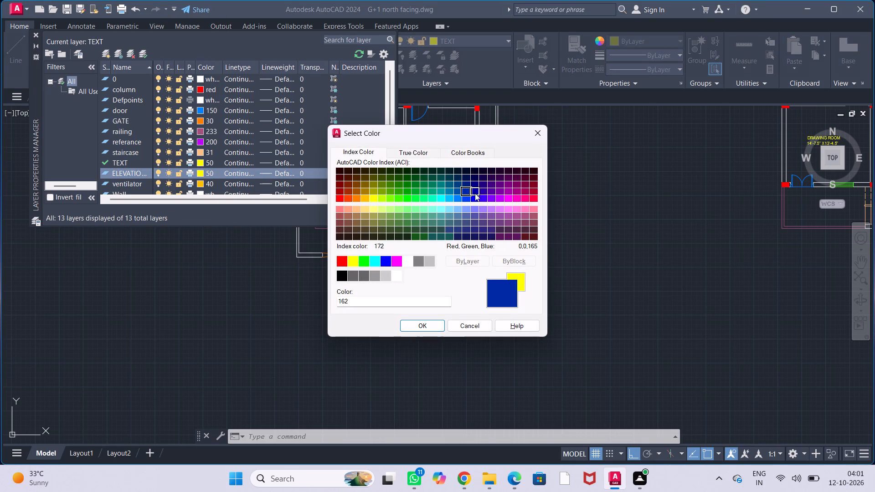
pyautogui.click(476, 189)
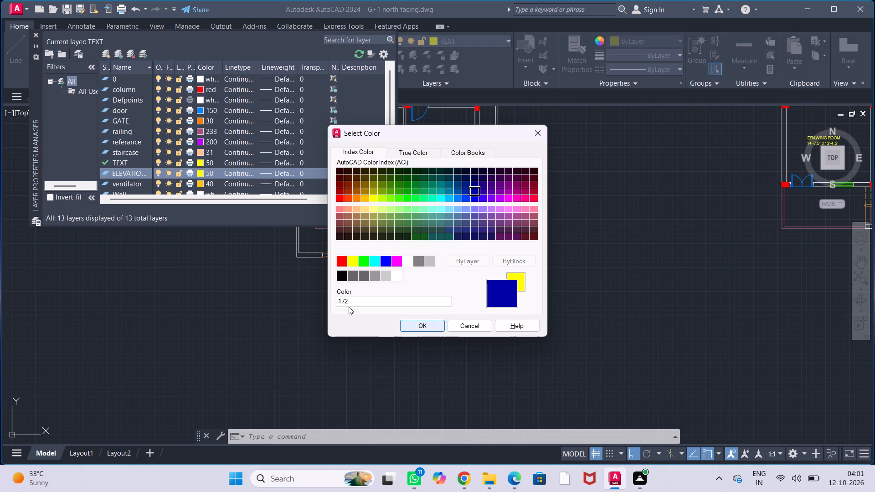
pyautogui.click(416, 330)
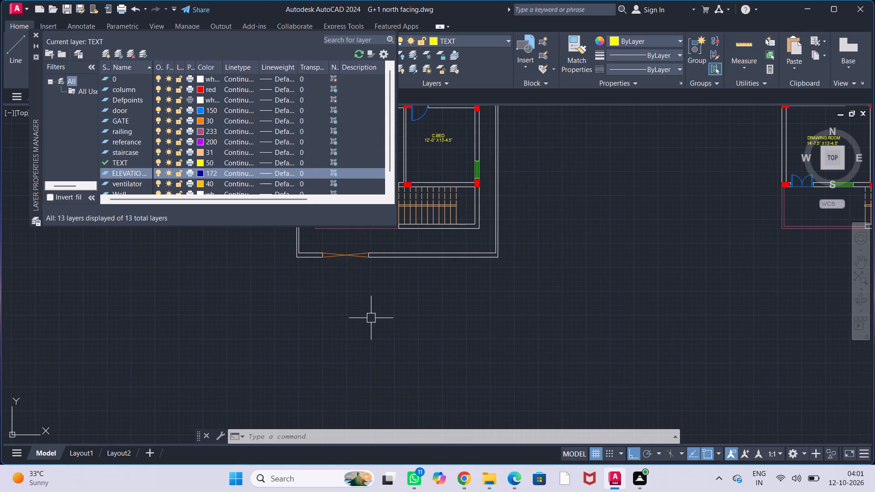
# Create a layer named HATING with the grey index colour 8, and close the layer manager.
pyautogui.click(118, 55)
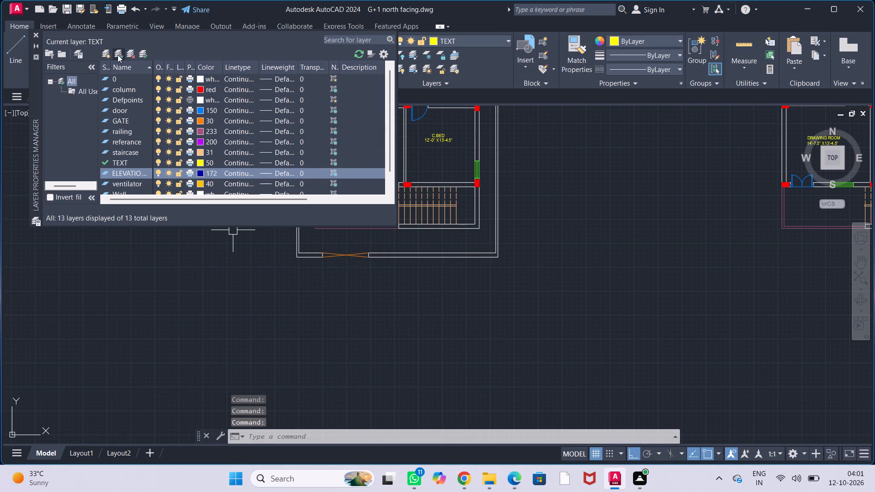
pyautogui.press('BackSpace')
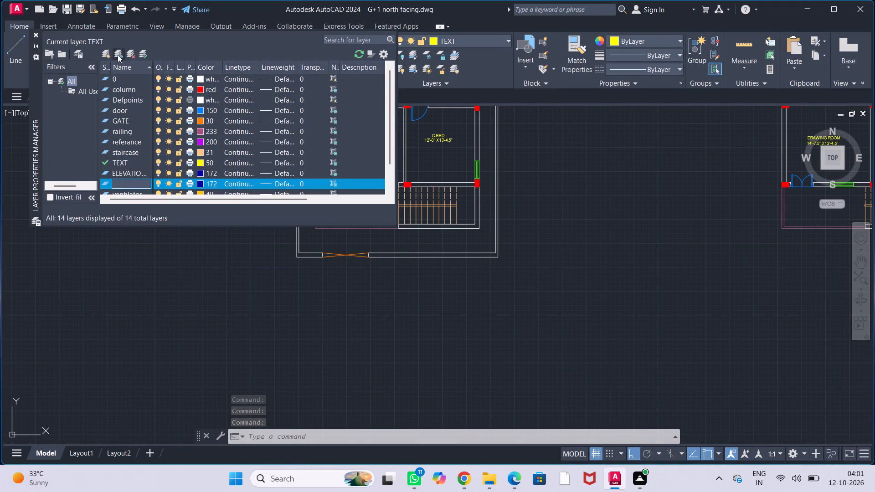
pyautogui.press('f')
pyautogui.press('BackSpace')
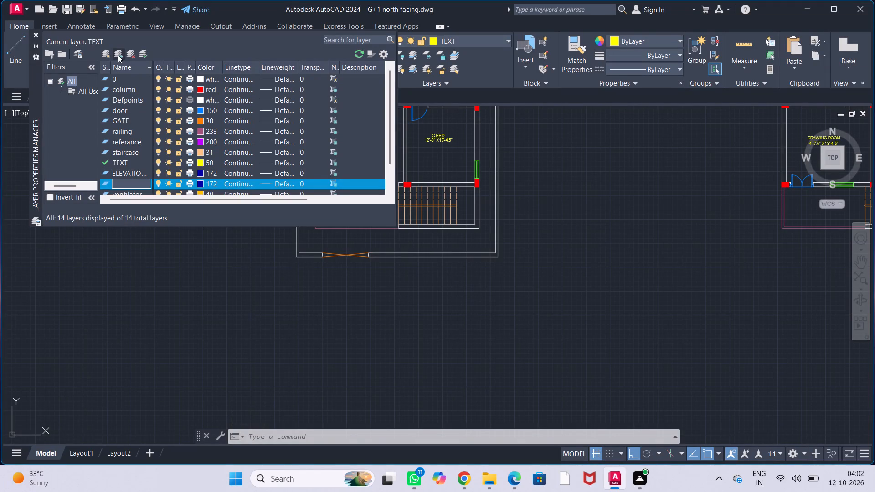
pyautogui.write('HATING')
pyautogui.click(199, 182)
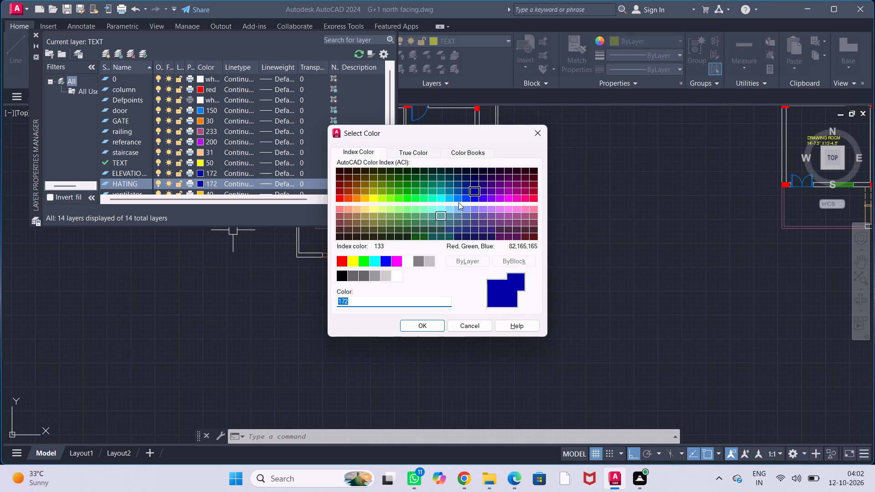
pyautogui.click(412, 260)
pyautogui.click(419, 261)
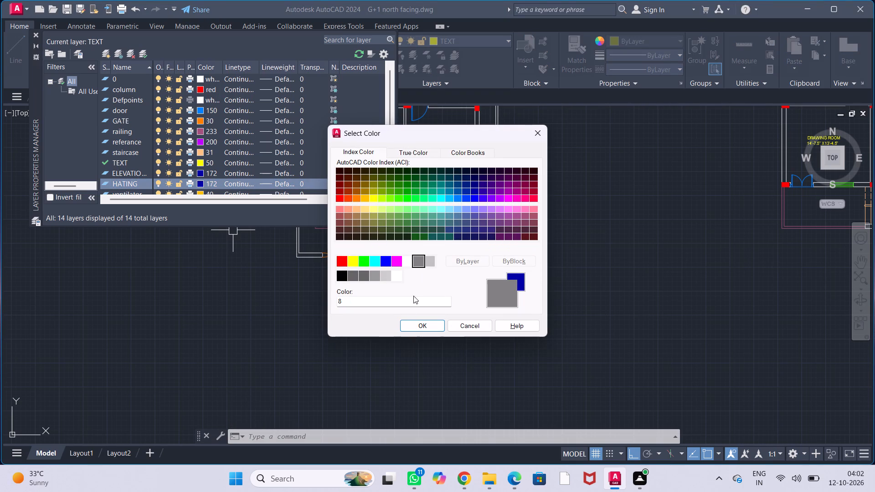
pyautogui.click(422, 327)
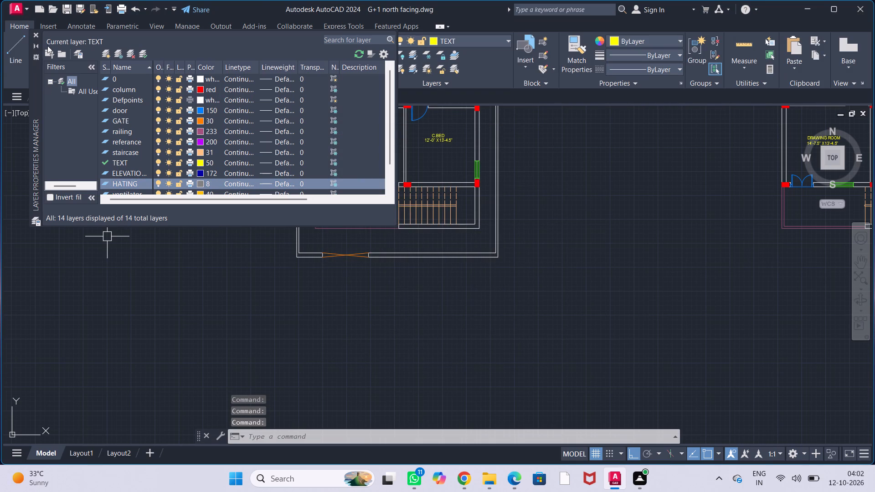
pyautogui.click(35, 34)
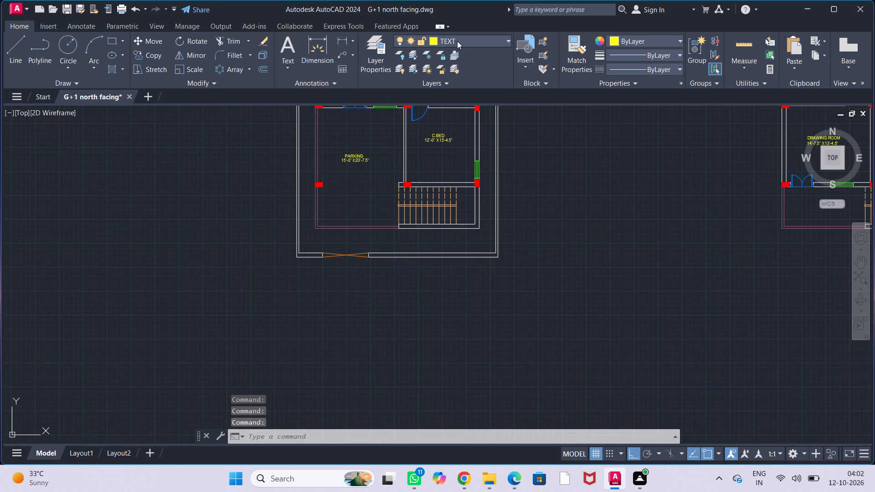
# Make ELEVATION PROJECTION the current layer.
pyautogui.click(457, 41)
pyautogui.click(494, 108)
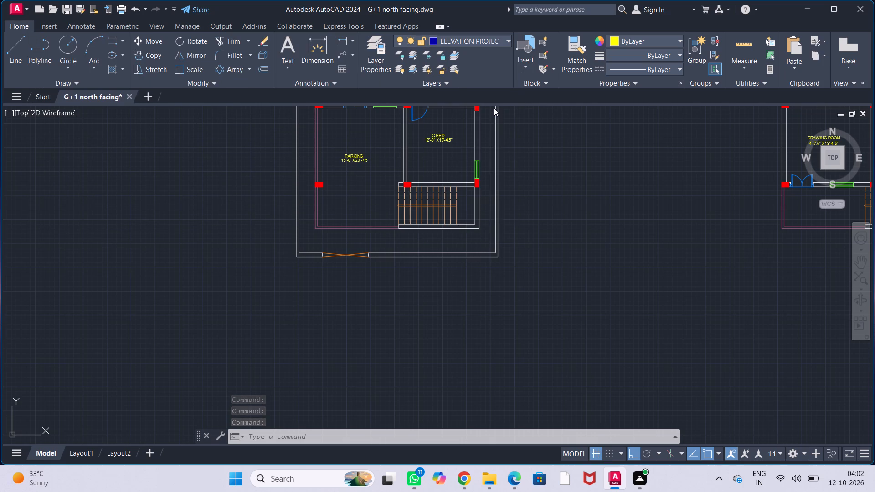
# Draw a vertical projection line about 49'-5" long downward from the lower-left outer corner of the parking-floor plan's compound wall.
pyautogui.moveTo(560, 290); pyautogui.dragTo(549, 229, button='middle')
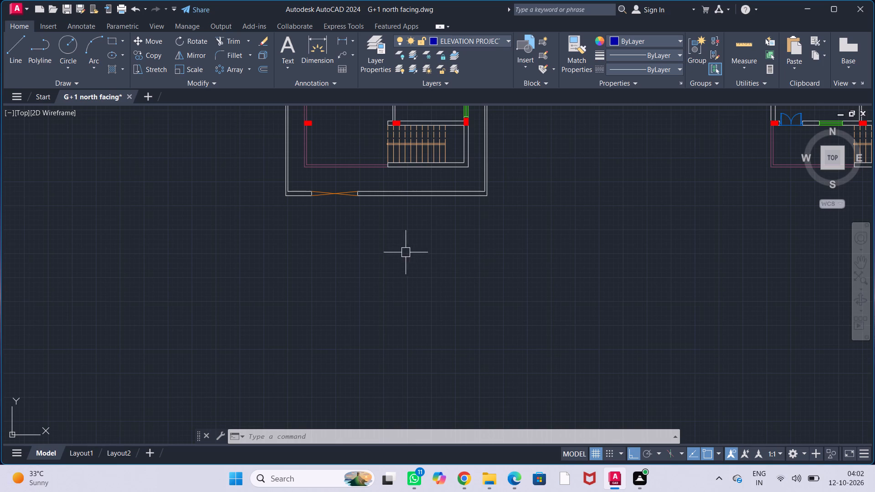
pyautogui.moveTo(406, 252); pyautogui.dragTo(366, 256, button='middle')
pyautogui.moveTo(363, 260); pyautogui.dragTo(366, 245, button='middle')
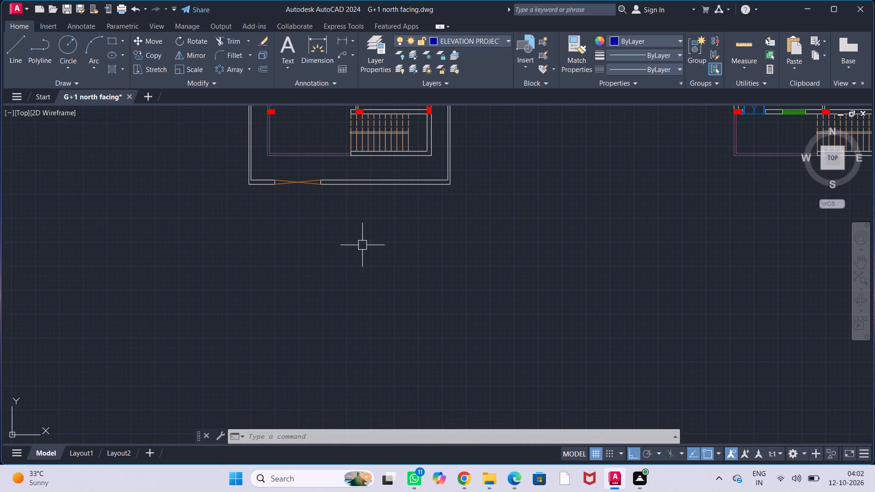
pyautogui.moveTo(348, 231); pyautogui.dragTo(339, 238, button='middle')
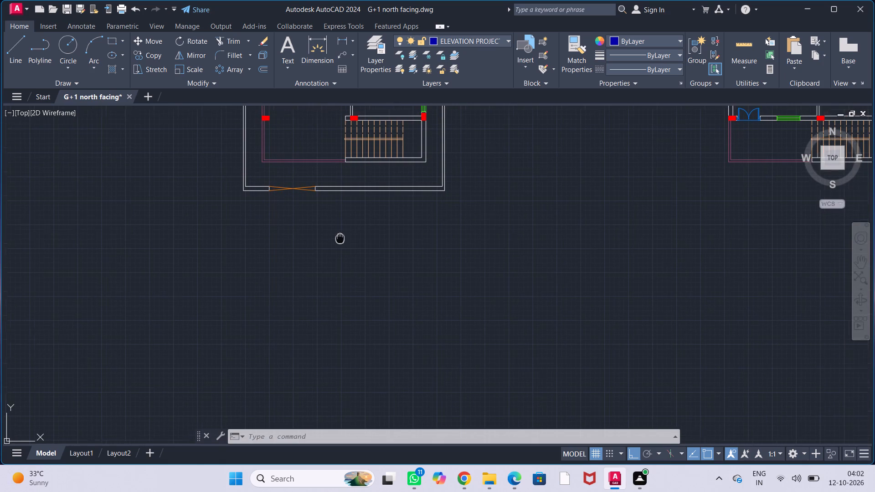
pyautogui.moveTo(339, 238); pyautogui.dragTo(338, 238, button='middle')
pyautogui.press('l')
pyautogui.press('Return')
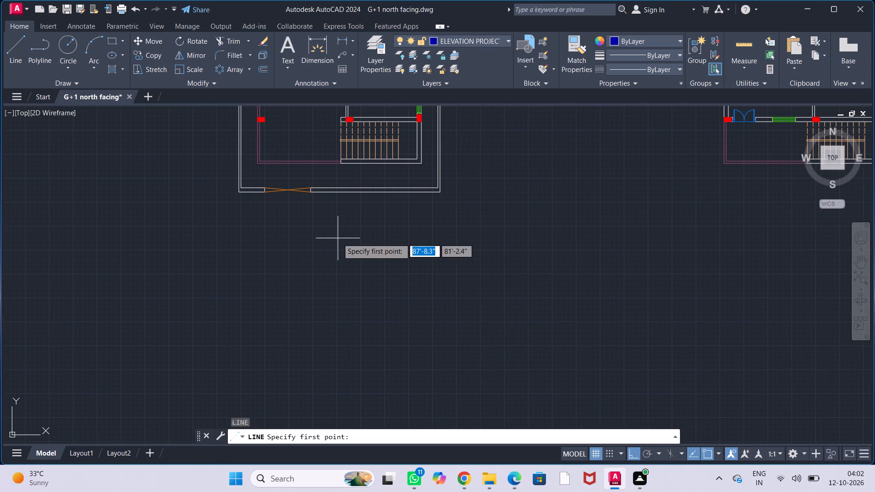
pyautogui.scroll(1, 248, 201)
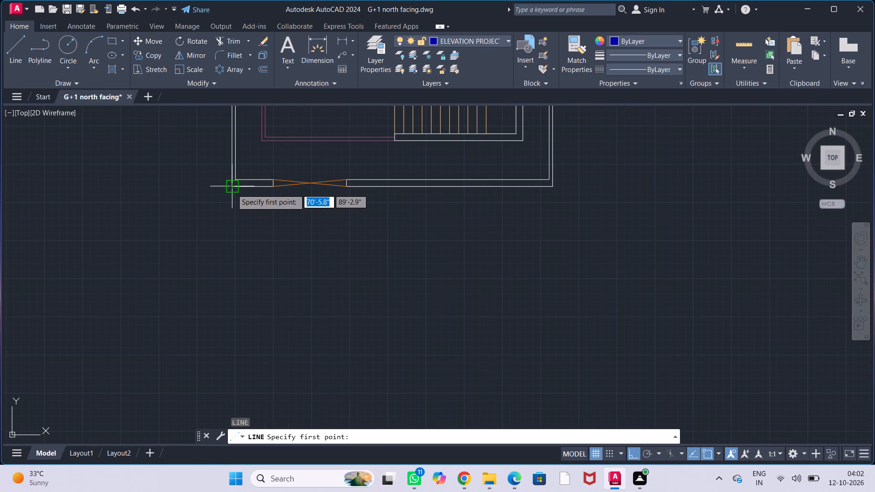
pyautogui.moveTo(232, 189); pyautogui.dragTo(232, 197)
pyautogui.scroll(-1, 243, 350)
pyautogui.moveTo(243, 364); pyautogui.dragTo(244, 217, button='middle')
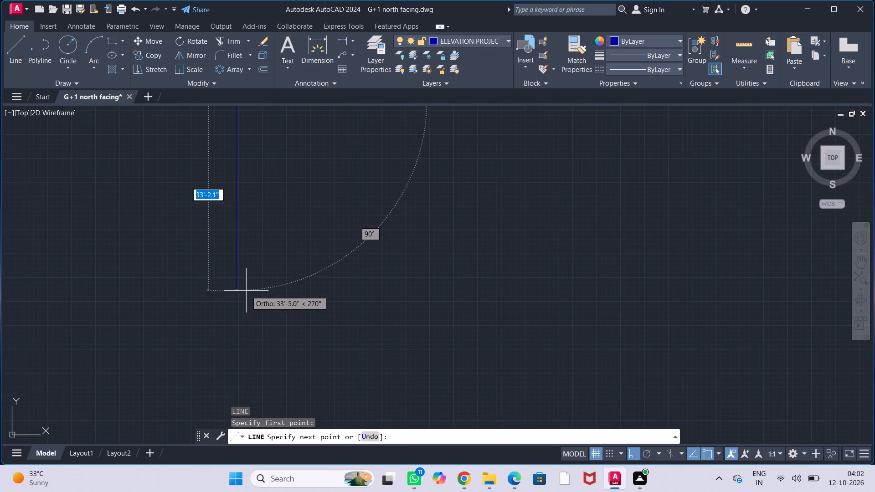
pyautogui.scroll(-1, 246, 287)
pyautogui.moveTo(252, 278); pyautogui.dragTo(234, 335, button='middle')
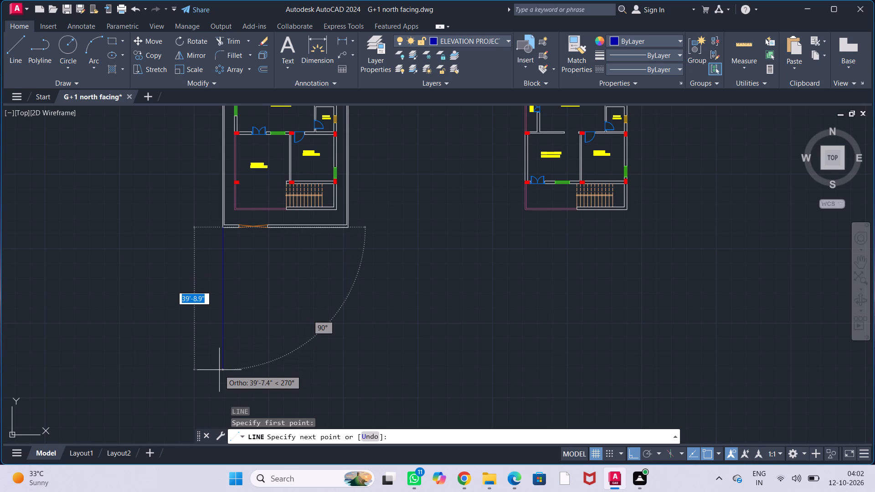
pyautogui.moveTo(221, 370); pyautogui.dragTo(228, 334, button='middle')
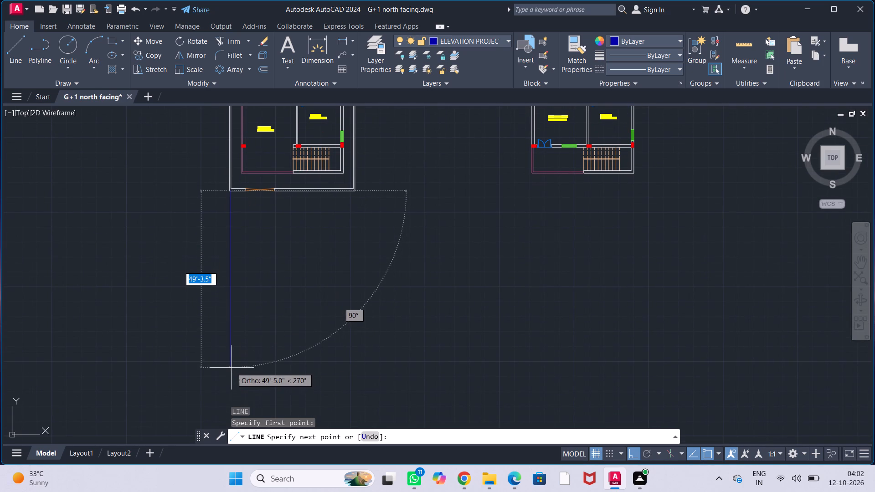
pyautogui.click(232, 368)
pyautogui.press('Escape')
pyautogui.press('Escape')
pyautogui.press('Escape')
pyautogui.press('Escape')
pyautogui.press('Escape')
pyautogui.press('Escape')
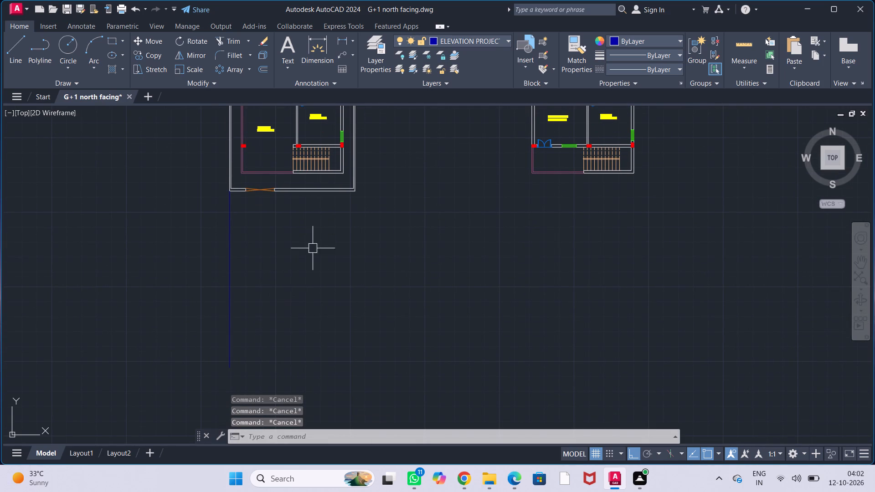
# Copy the projection line from its top endpoint to both gate edges and the compound wall's lower-right outer corner.
pyautogui.moveTo(314, 245); pyautogui.dragTo(319, 318, button='middle')
pyautogui.scroll(2, 280, 310)
pyautogui.moveTo(271, 314); pyautogui.dragTo(291, 351, button='middle')
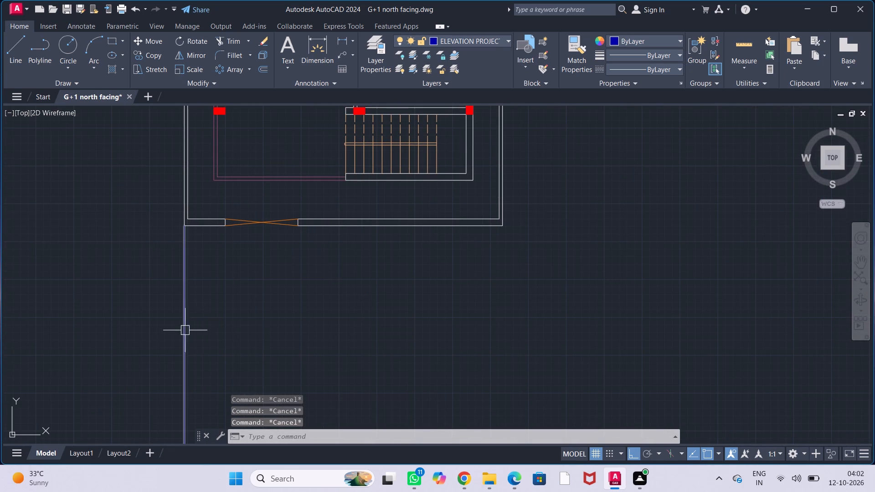
pyautogui.click(185, 333)
pyautogui.write('CO')
pyautogui.press('Return')
pyautogui.moveTo(233, 273); pyautogui.dragTo(229, 315, button='middle')
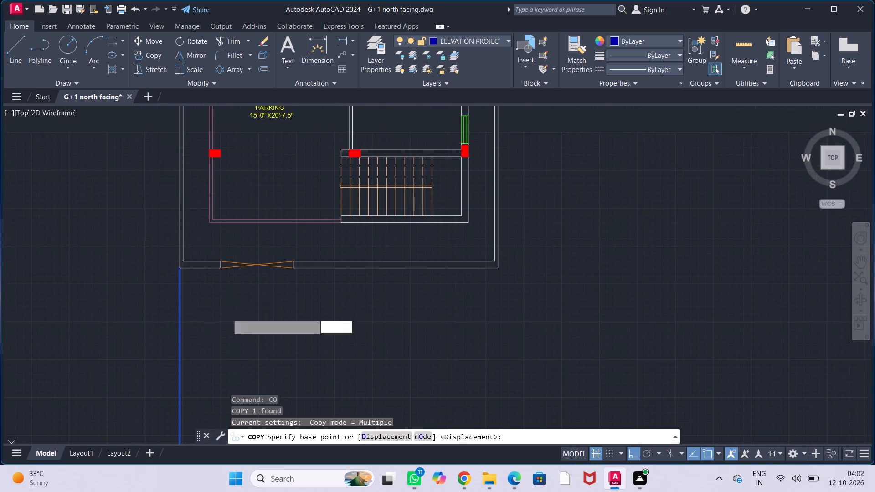
pyautogui.scroll(2, 211, 299)
pyautogui.click(129, 226)
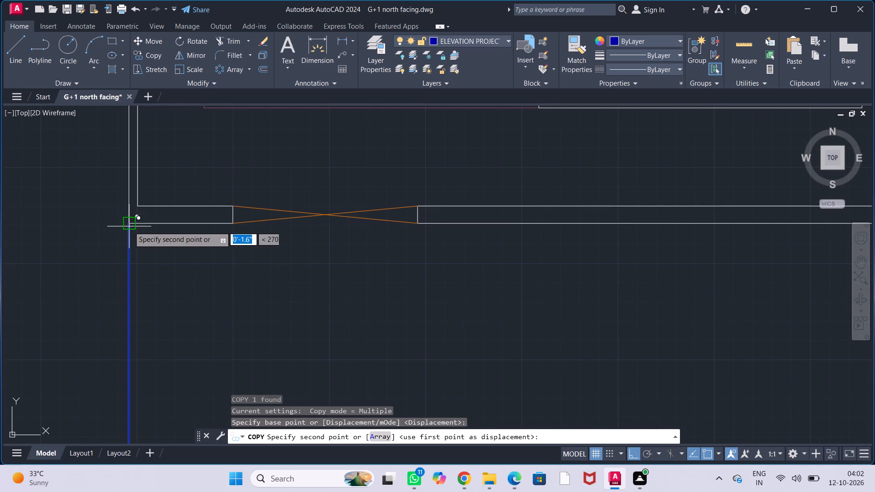
pyautogui.click(235, 224)
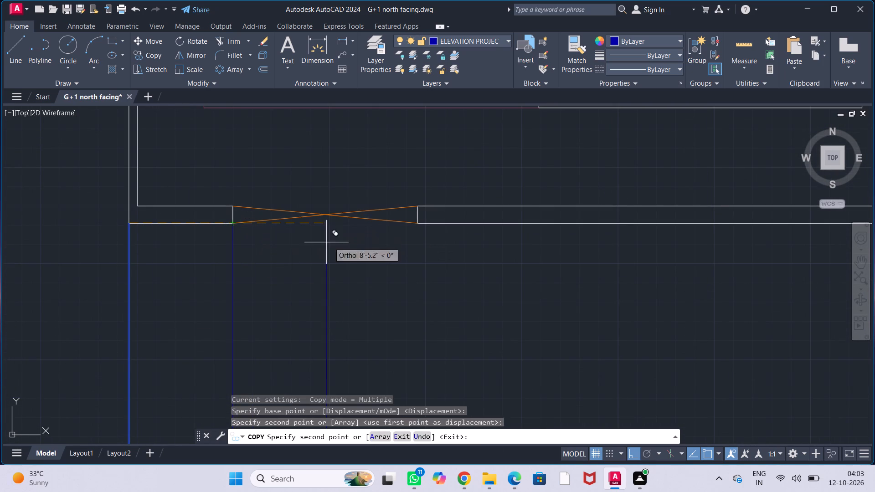
pyautogui.click(420, 227)
pyautogui.scroll(-1, 533, 253)
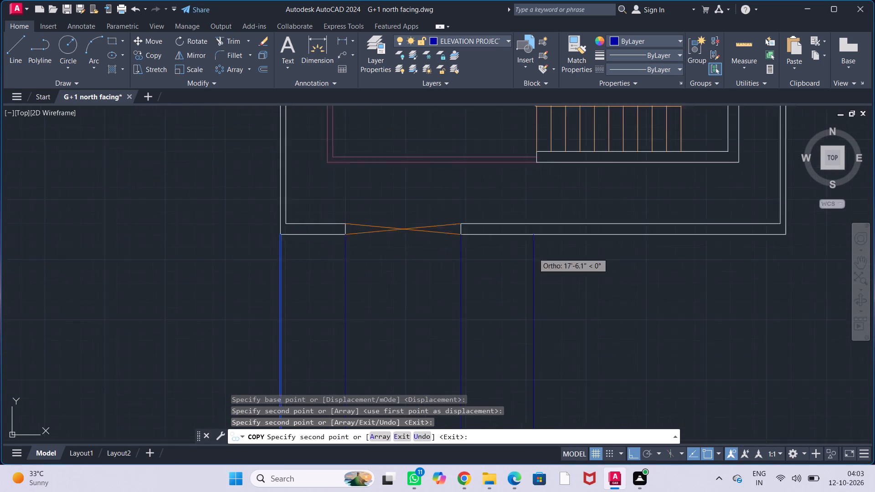
pyautogui.scroll(-1, 533, 253)
pyautogui.moveTo(605, 277); pyautogui.dragTo(458, 267, button='middle')
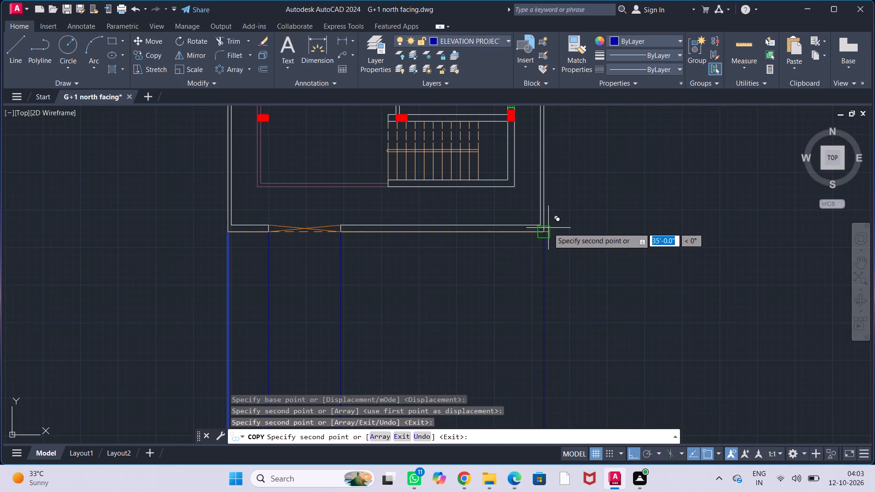
pyautogui.click(548, 228)
# Copy the projection line to the parking outline's lower-left corner and to both lower outer corners of the staircase wall.
pyautogui.moveTo(484, 270); pyautogui.dragTo(510, 271, button='middle')
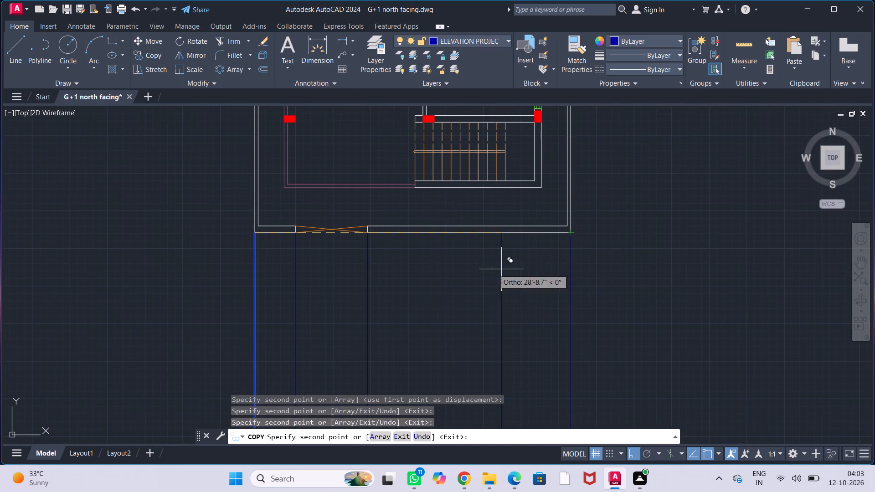
pyautogui.scroll(2, 269, 224)
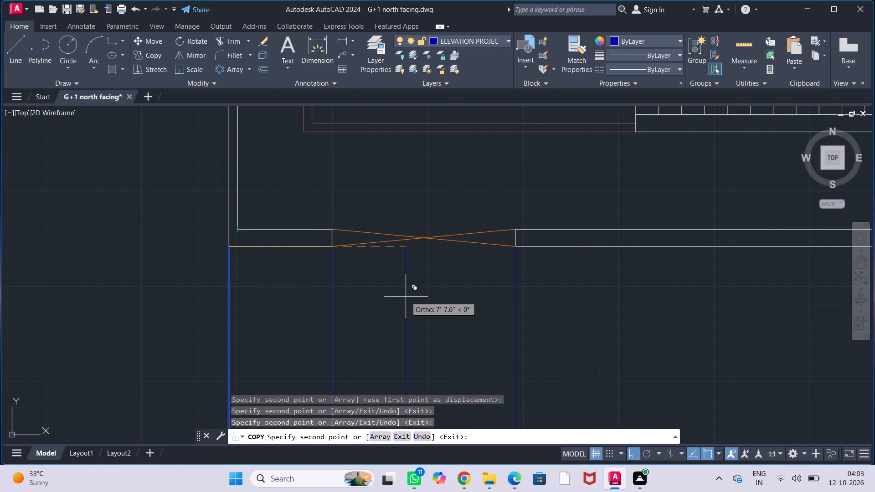
pyautogui.moveTo(424, 289); pyautogui.dragTo(387, 304, button='middle')
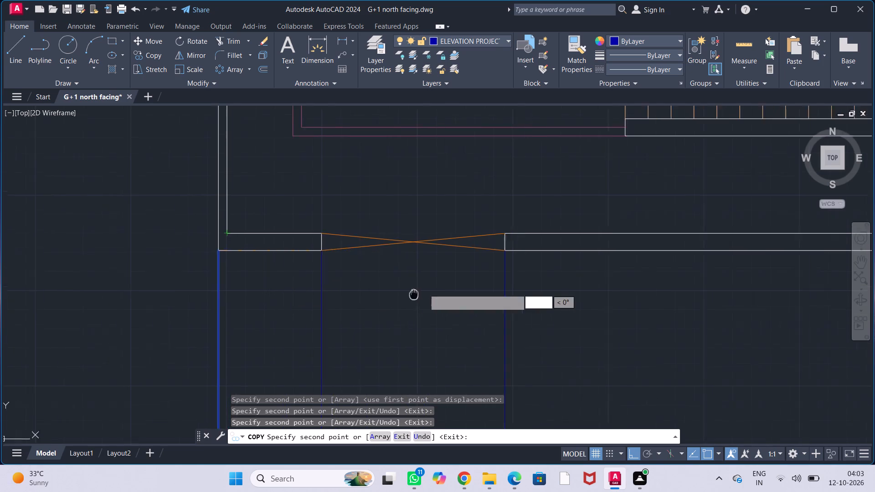
pyautogui.moveTo(387, 304); pyautogui.dragTo(387, 304, button='middle')
pyautogui.click(267, 151)
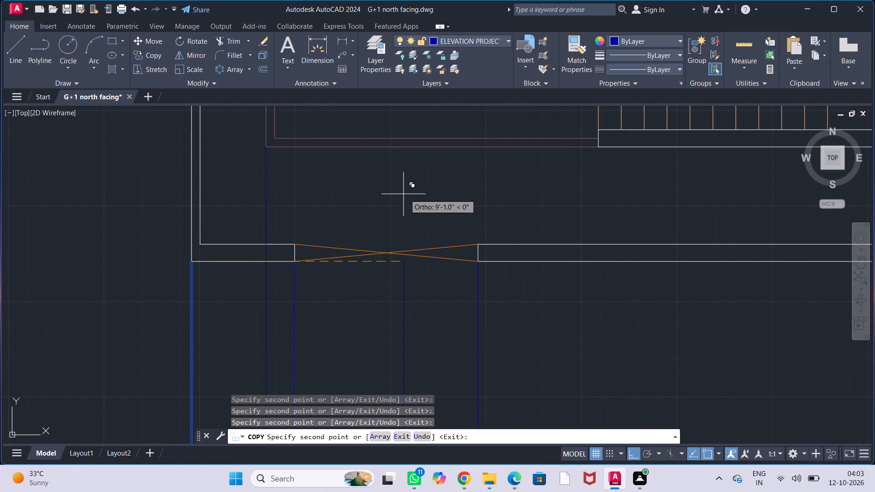
pyautogui.scroll(-1, 408, 194)
pyautogui.moveTo(425, 193); pyautogui.dragTo(360, 193, button='middle')
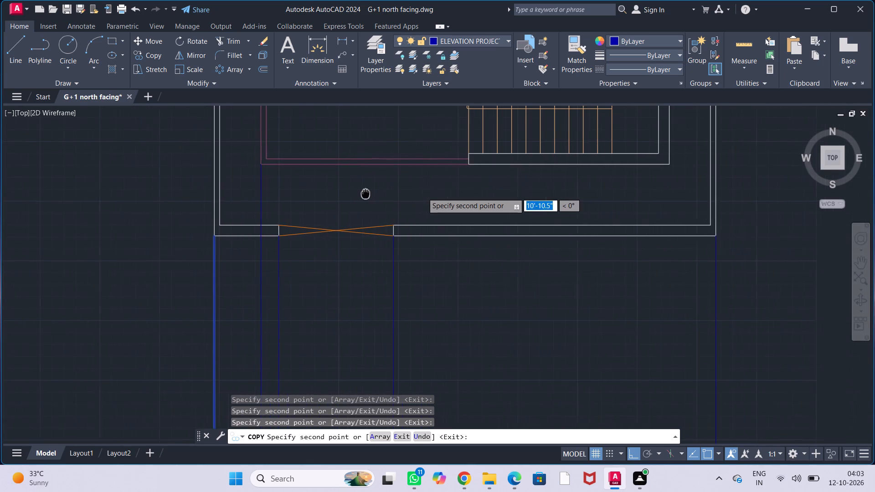
pyautogui.moveTo(360, 193); pyautogui.dragTo(358, 193, button='middle')
pyautogui.click(666, 165)
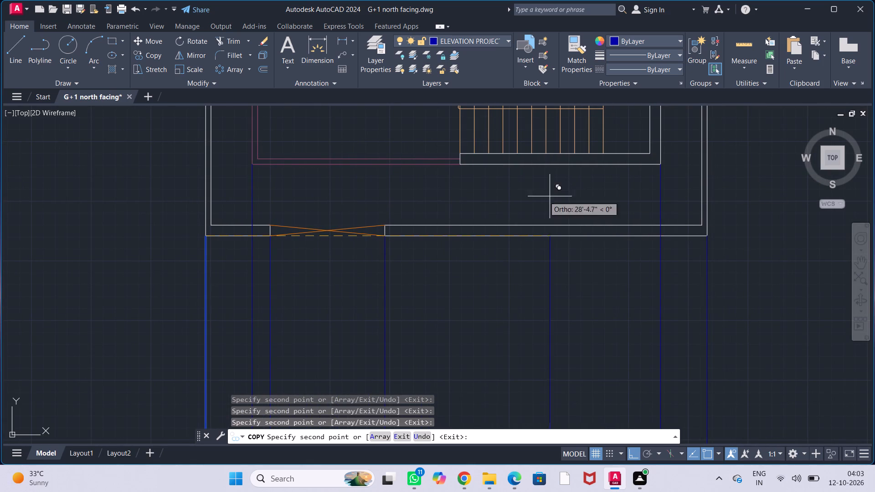
pyautogui.click(459, 165)
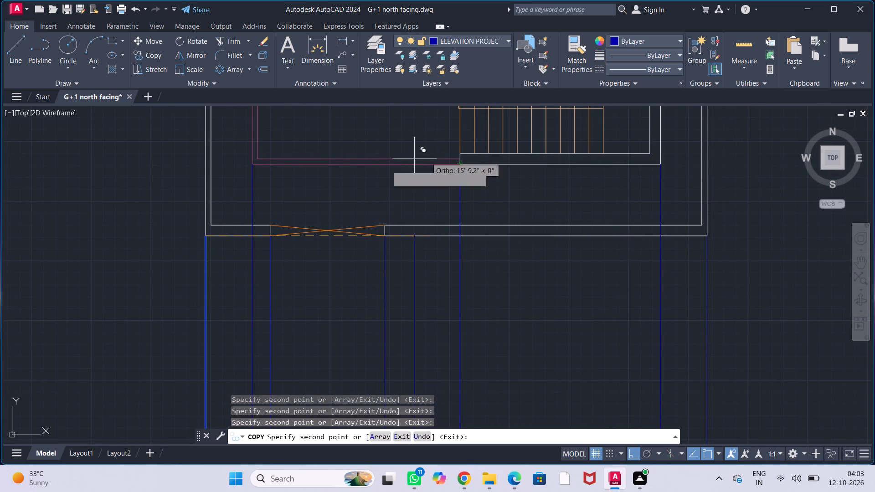
# Copy the projection line to both edges of the double-door opening between the parking and the hall.
pyautogui.moveTo(351, 174); pyautogui.dragTo(395, 301, button='middle')
pyautogui.moveTo(353, 198); pyautogui.dragTo(374, 312, button='middle')
pyautogui.moveTo(360, 228); pyautogui.dragTo(355, 338, button='middle')
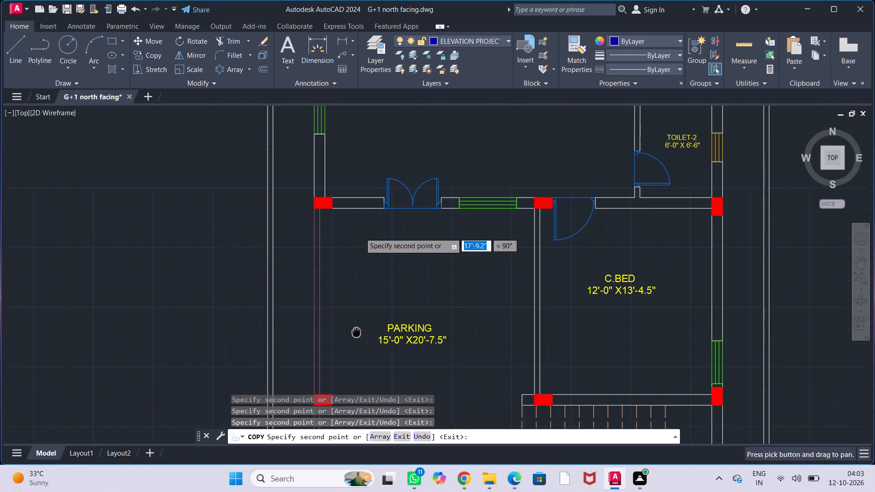
pyautogui.moveTo(355, 277); pyautogui.dragTo(344, 306, button='middle')
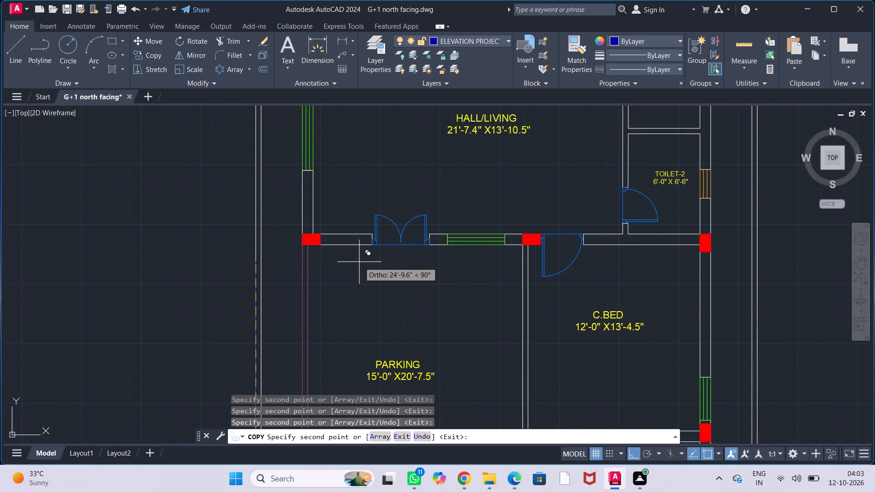
pyautogui.scroll(2, 360, 262)
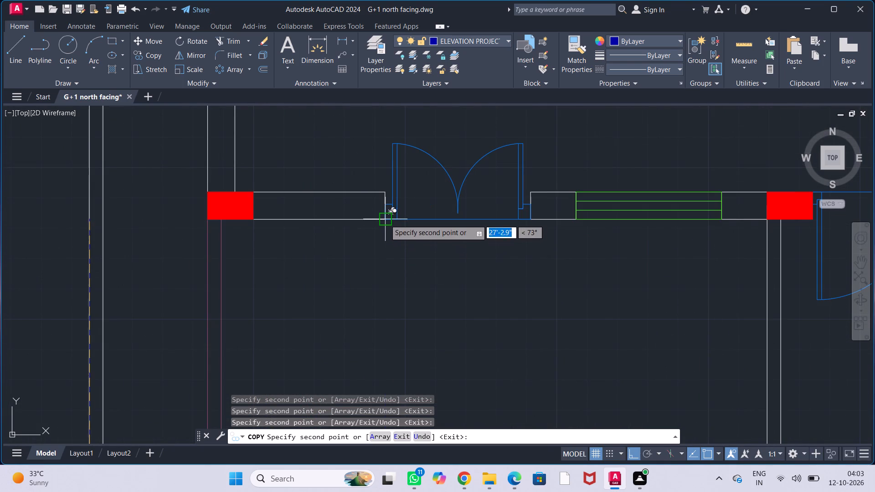
pyautogui.click(385, 219)
pyautogui.click(533, 218)
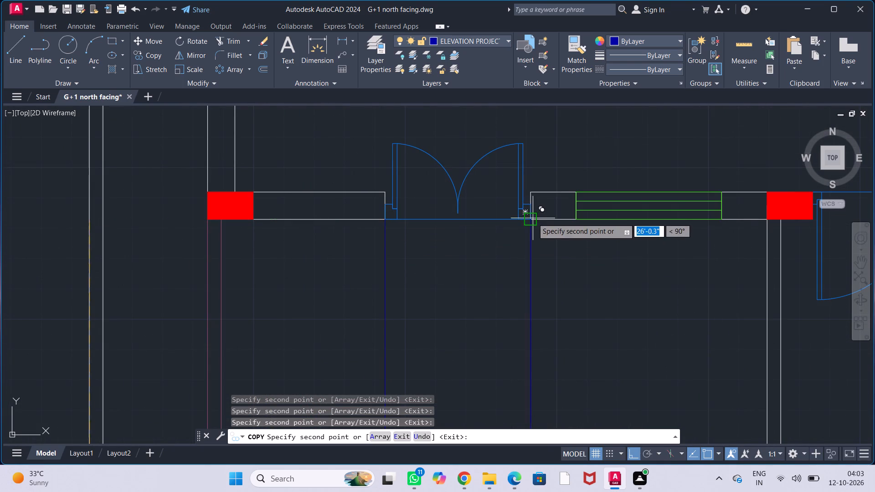
# Copy the projection line to both edges of the window beside the double door, and end the copying.
pyautogui.scroll(-2, 540, 273)
pyautogui.moveTo(592, 297); pyautogui.dragTo(533, 229, button='middle')
pyautogui.scroll(-1, 529, 217)
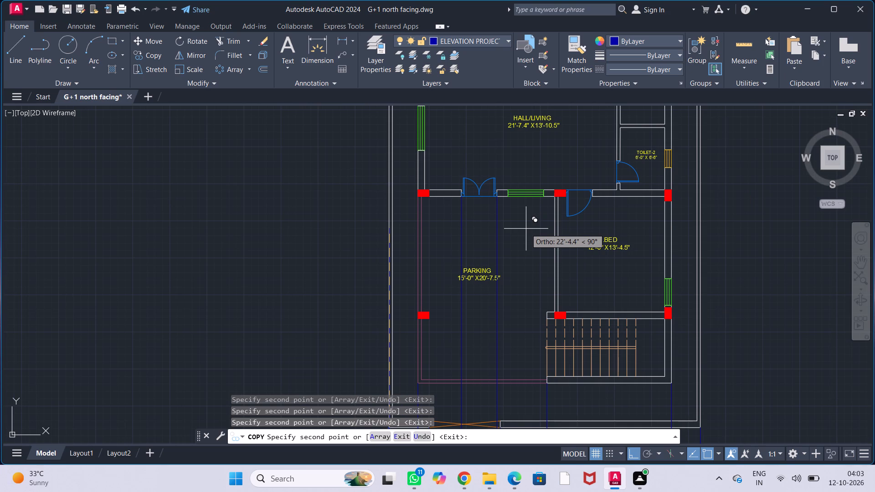
pyautogui.moveTo(526, 229); pyautogui.dragTo(492, 248, button='middle')
pyautogui.scroll(1, 491, 239)
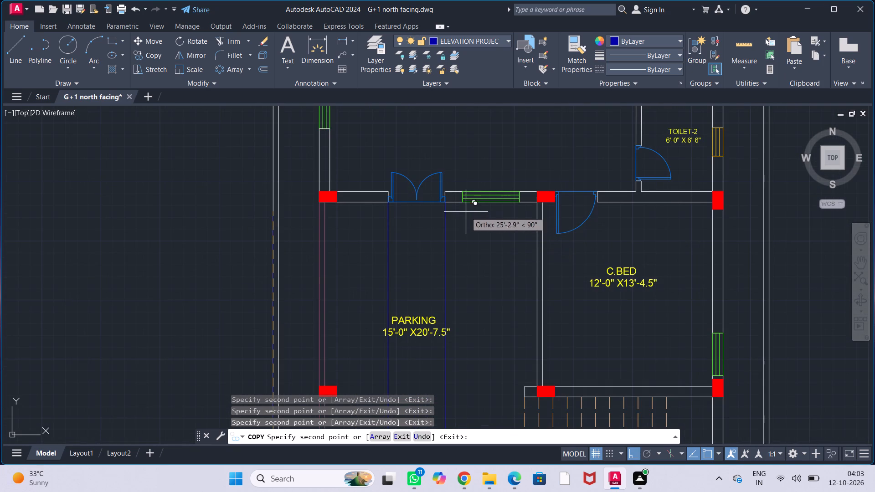
pyautogui.click(463, 203)
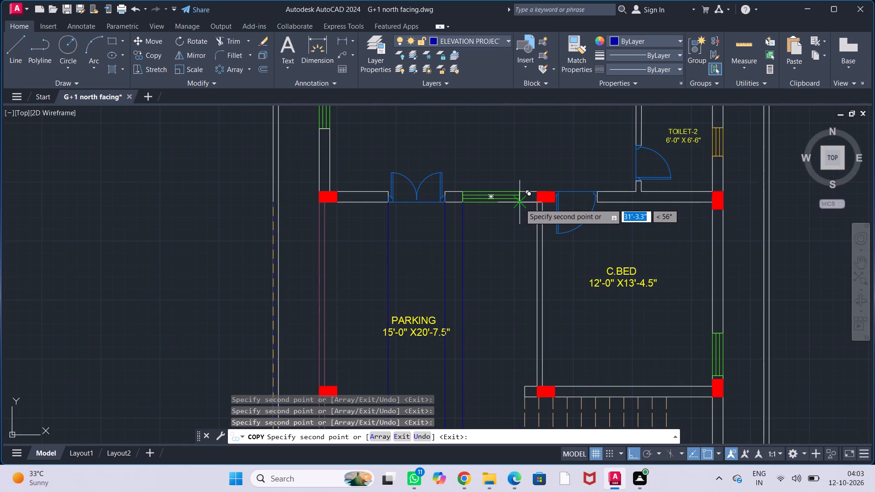
pyautogui.click(520, 204)
pyautogui.press('Escape')
pyautogui.press('Escape')
pyautogui.press('Escape')
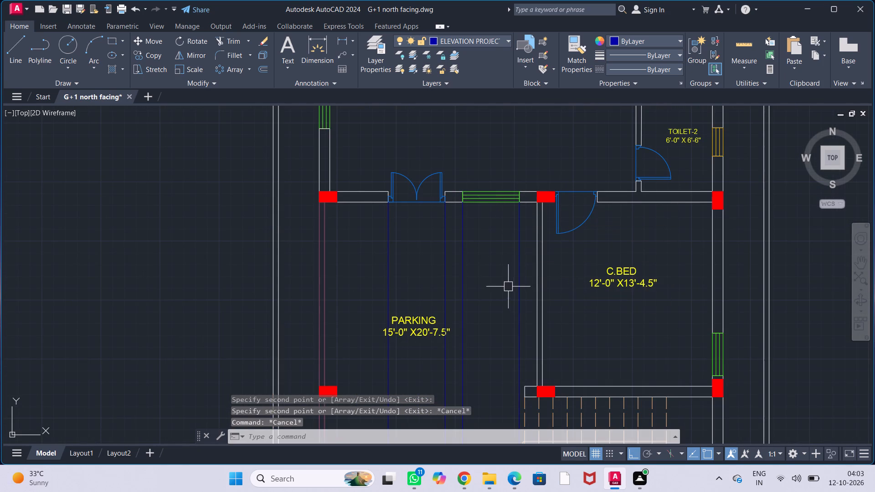
pyautogui.press('Escape')
pyautogui.press('Escape')
# Stretch both double-door projection lines and the window's left-edge line down level with the compound wall lines' lower ends.
pyautogui.scroll(-1, 499, 275)
pyautogui.moveTo(498, 290); pyautogui.dragTo(494, 204, button='middle')
pyautogui.scroll(-2, 501, 258)
pyautogui.moveTo(538, 337); pyautogui.dragTo(479, 181, button='middle')
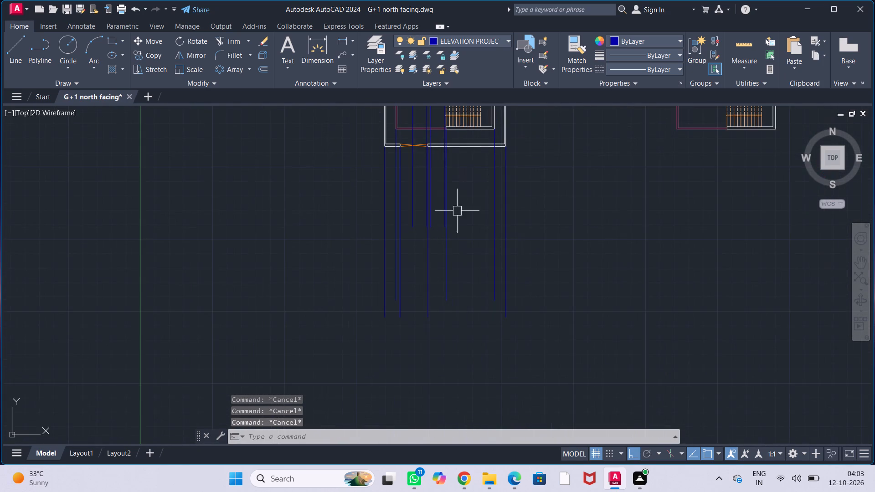
pyautogui.scroll(2, 419, 219)
pyautogui.click(401, 219)
pyautogui.moveTo(412, 302); pyautogui.dragTo(403, 166, button='middle')
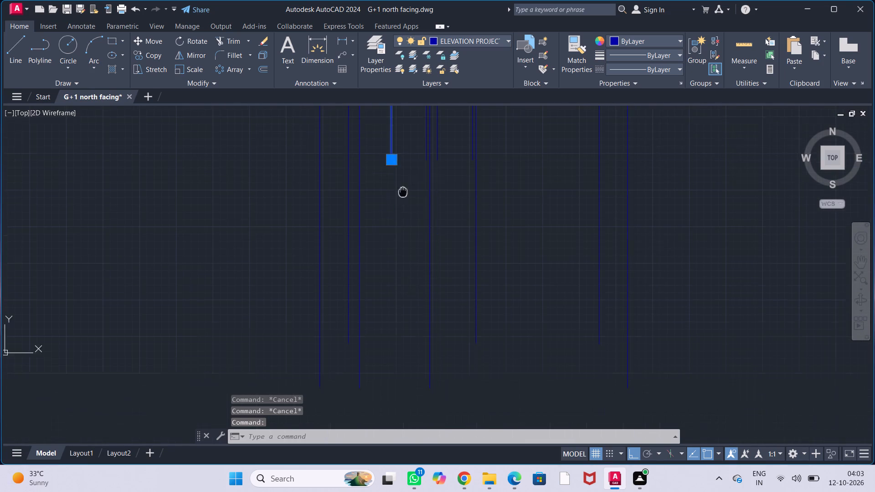
pyautogui.moveTo(403, 166); pyautogui.dragTo(403, 165, button='middle')
pyautogui.moveTo(396, 154); pyautogui.dragTo(396, 201, button='middle')
pyautogui.click(391, 154)
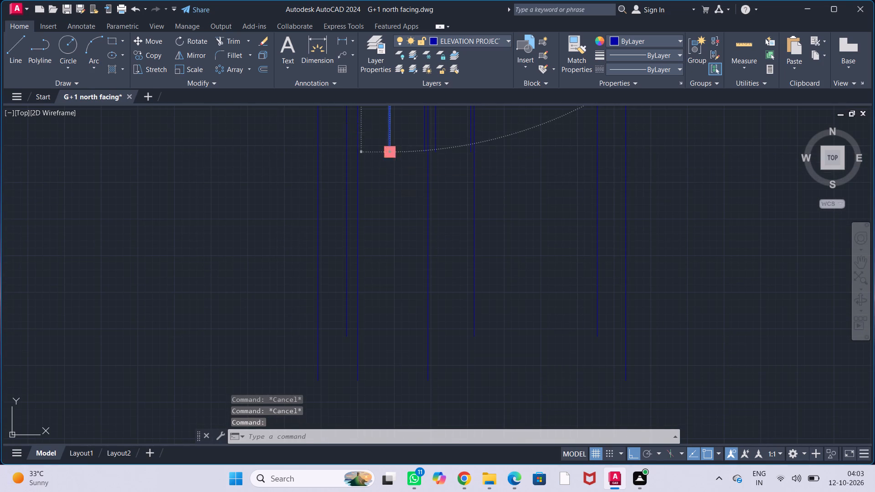
pyautogui.click(394, 379)
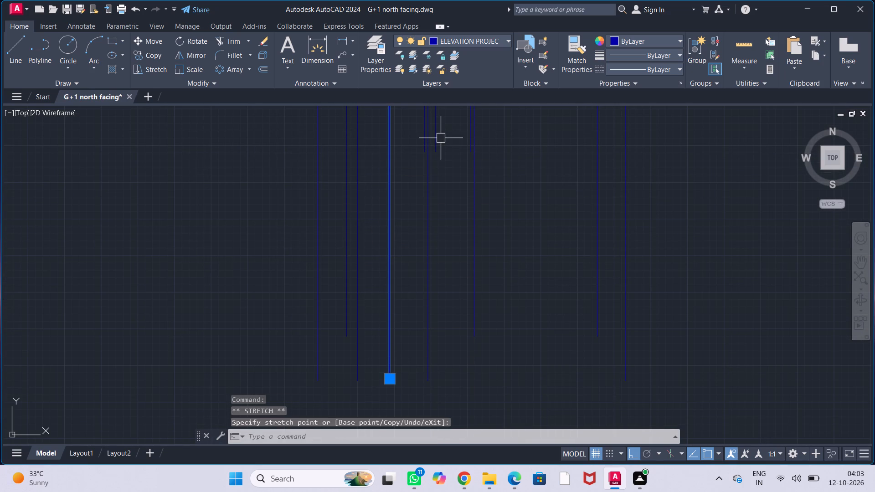
pyautogui.click(437, 139)
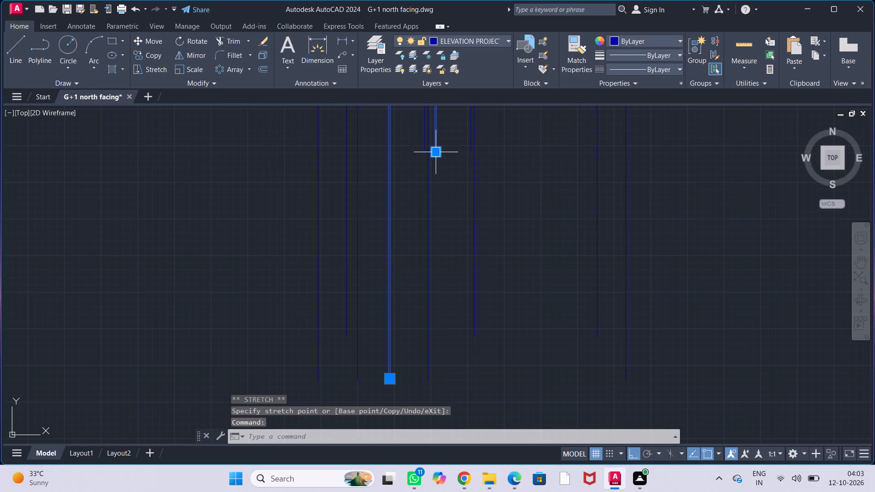
pyautogui.click(436, 151)
pyautogui.click(450, 379)
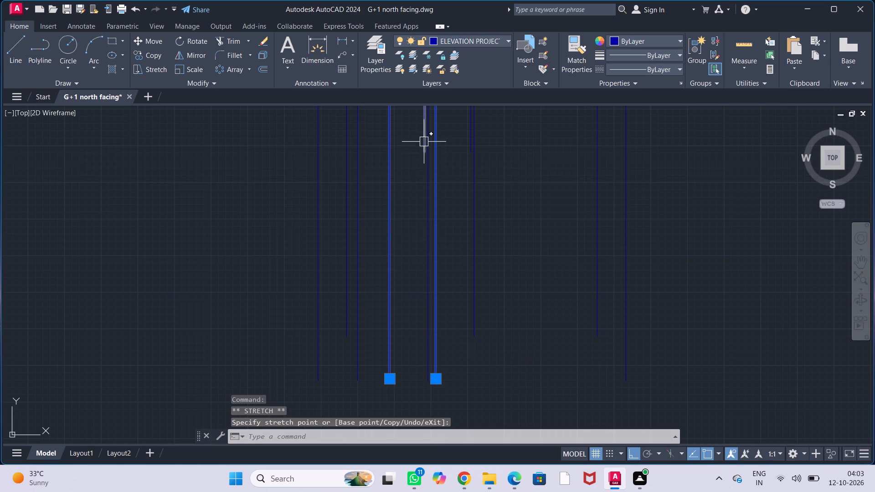
pyautogui.click(424, 140)
pyautogui.click(428, 157)
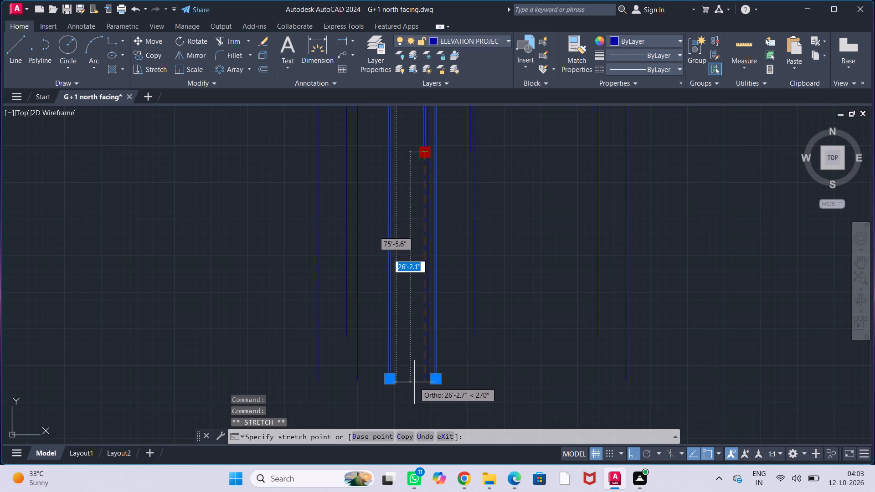
pyautogui.click(415, 380)
# Stretch both staircase wall projection lines and the parking corner's line down to about the same level as the others.
pyautogui.click(477, 325)
pyautogui.click(477, 338)
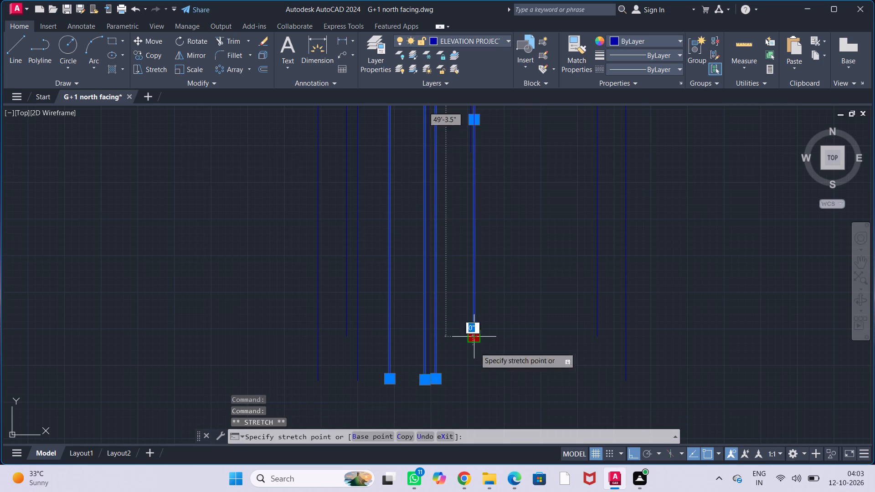
pyautogui.click(474, 376)
pyautogui.click(593, 327)
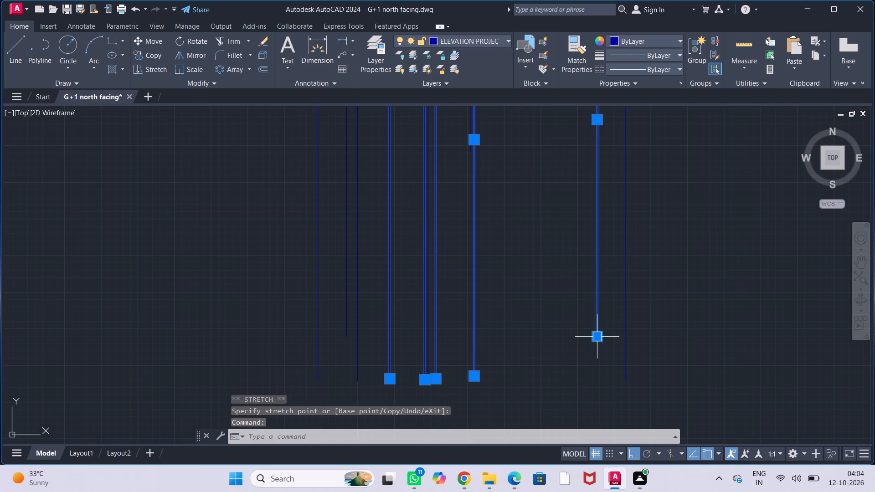
pyautogui.moveTo(596, 337); pyautogui.dragTo(596, 346)
pyautogui.click(600, 374)
pyautogui.click(346, 331)
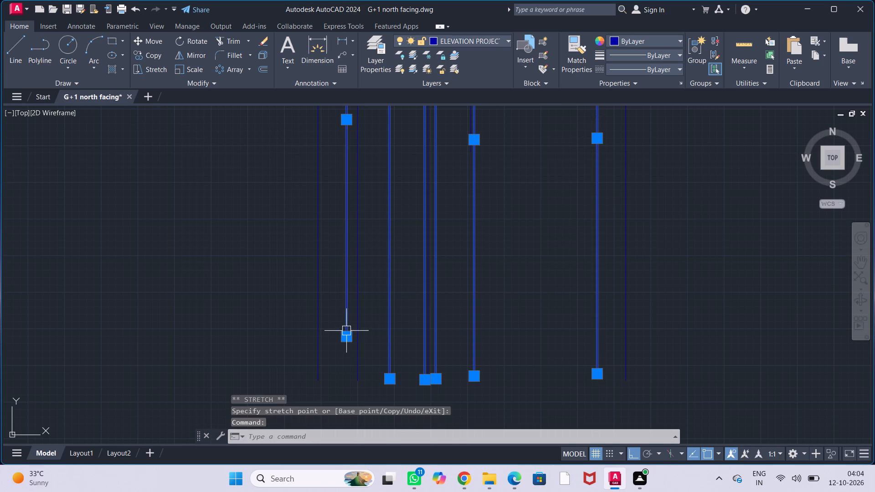
pyautogui.click(346, 337)
pyautogui.click(351, 375)
pyautogui.press('Escape')
pyautogui.press('Escape')
pyautogui.press('Escape')
pyautogui.press('Escape')
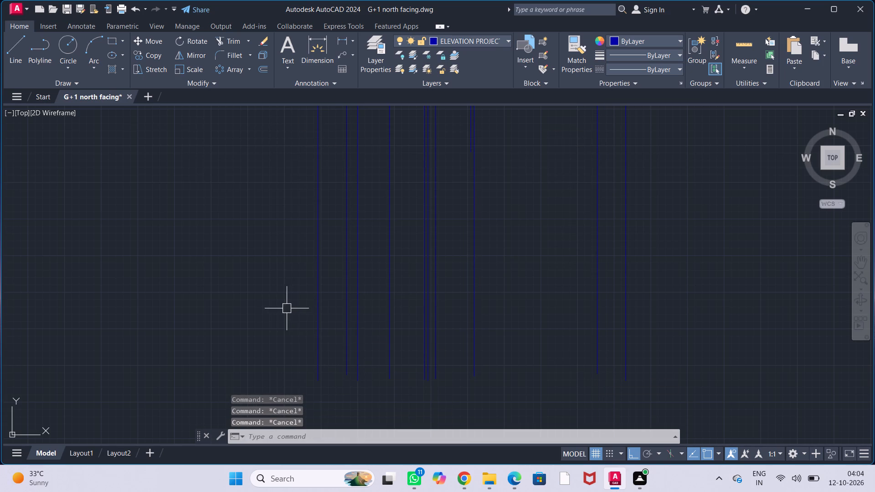
# Draw a horizontal line about 47' long across all the projection lines, a little above their lower ends.
pyautogui.press('l')
pyautogui.press('Return')
pyautogui.moveTo(251, 297); pyautogui.dragTo(278, 314)
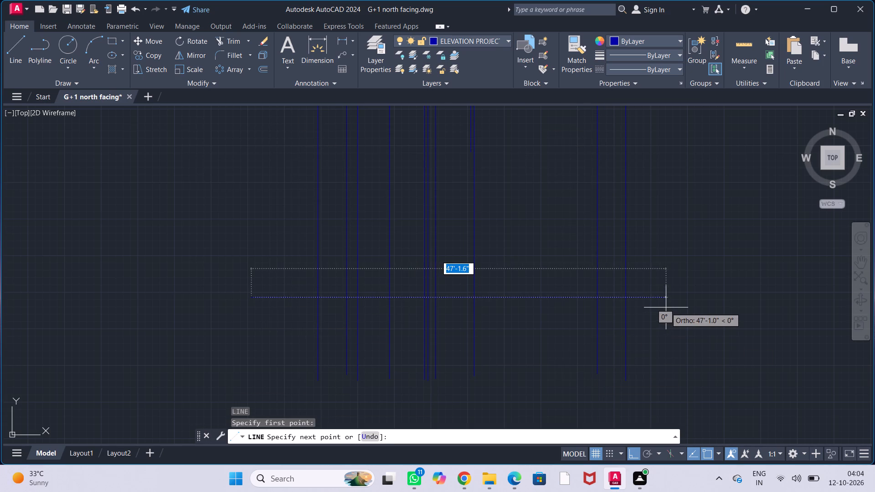
pyautogui.click(667, 307)
pyautogui.press('Escape')
pyautogui.press('Escape')
pyautogui.press('Escape')
pyautogui.press('Escape')
pyautogui.press('Escape')
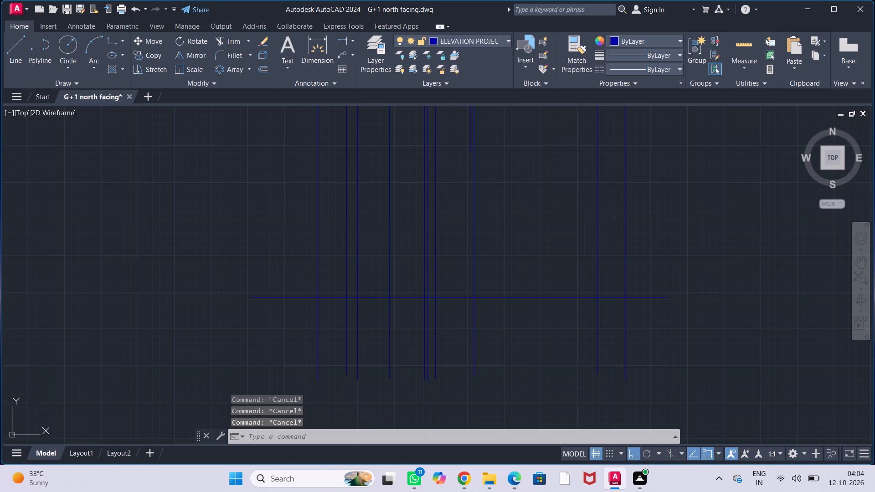
# Trim off all projection line ends extending below the horizontal line.
pyautogui.write('TR')
pyautogui.press('Return')
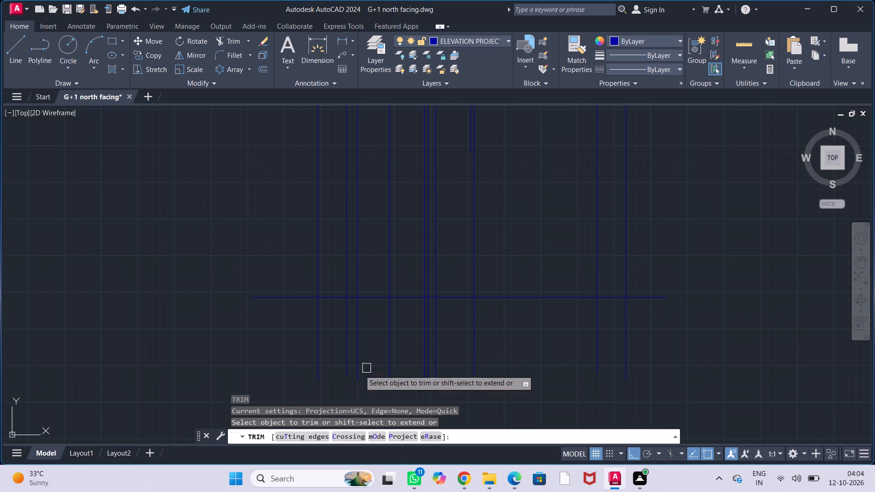
pyautogui.moveTo(284, 331); pyautogui.dragTo(648, 342)
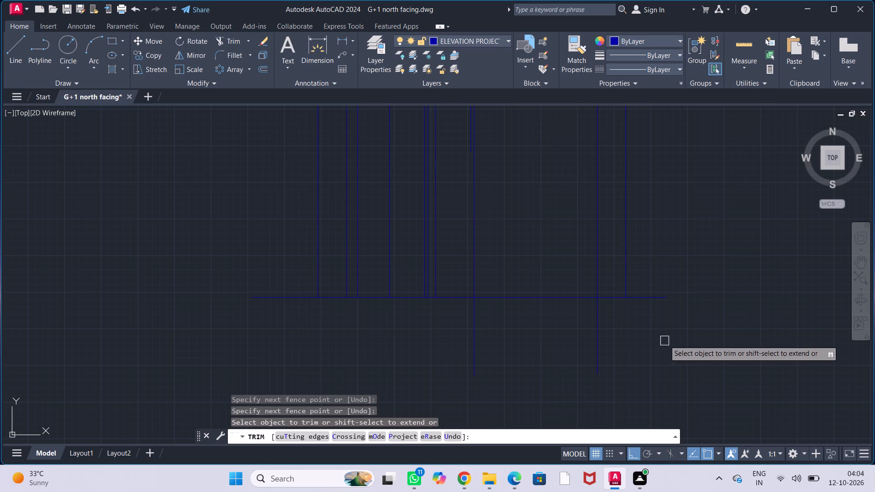
pyautogui.moveTo(587, 336); pyautogui.dragTo(410, 346)
pyautogui.moveTo(418, 347); pyautogui.dragTo(672, 349)
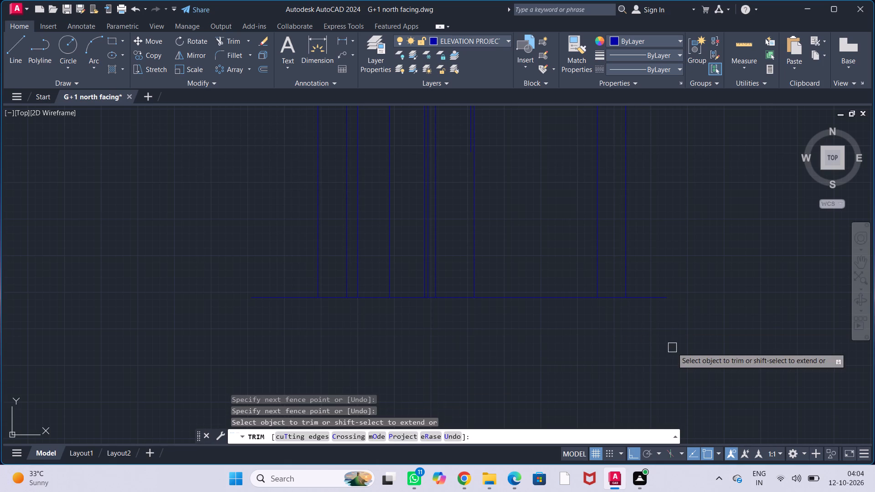
pyautogui.press('Escape')
pyautogui.press('Escape')
pyautogui.press('Escape')
pyautogui.press('Escape')
pyautogui.press('Escape')
# Delete the horizontal line used as the trimming edge.
pyautogui.click(555, 301)
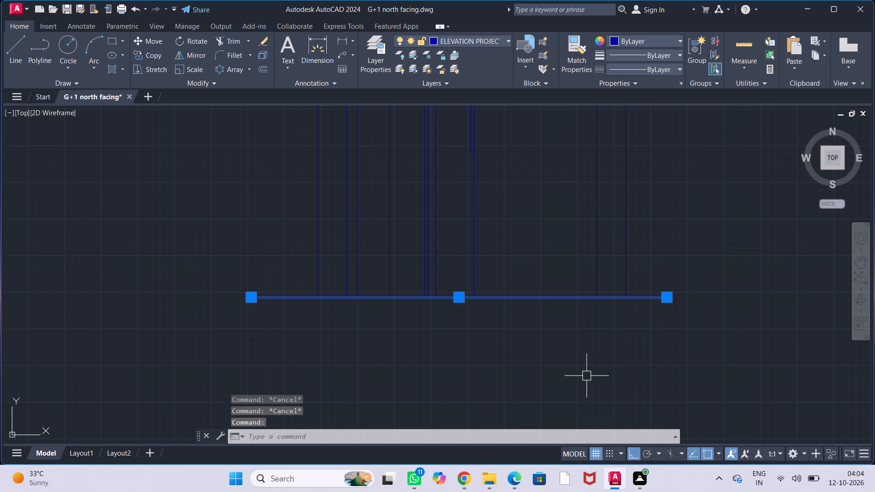
pyautogui.press('Delete')
# Draw a horizontal base line across the lower part of the projection lines, extending beyond the outermost lines on both sides.
pyautogui.scroll(-3, 587, 377)
pyautogui.scroll(2, 582, 316)
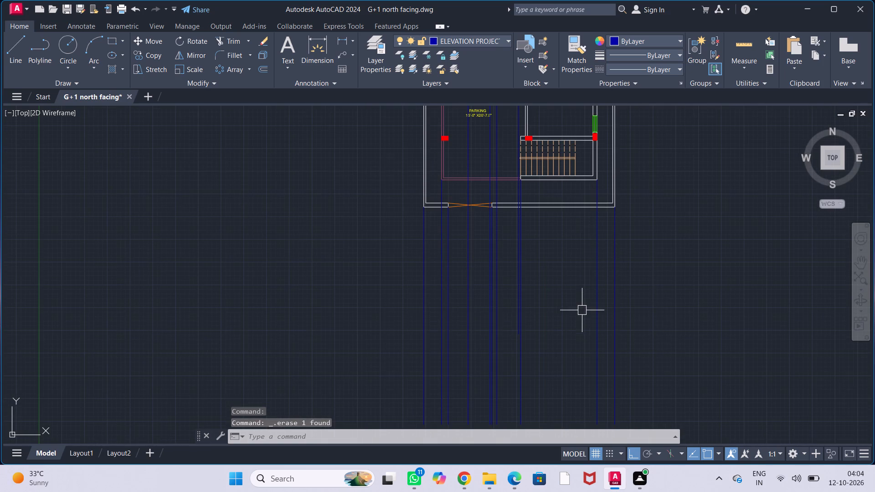
pyautogui.moveTo(582, 310); pyautogui.dragTo(582, 290, button='middle')
pyautogui.moveTo(577, 300); pyautogui.dragTo(558, 290, button='middle')
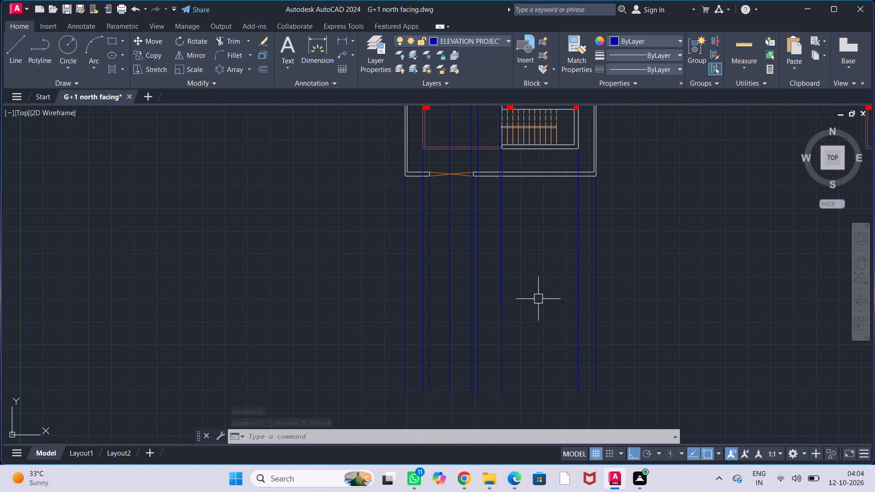
pyautogui.moveTo(538, 299); pyautogui.dragTo(521, 287, button='middle')
pyautogui.scroll(1, 508, 306)
pyautogui.moveTo(524, 303); pyautogui.dragTo(519, 329, button='middle')
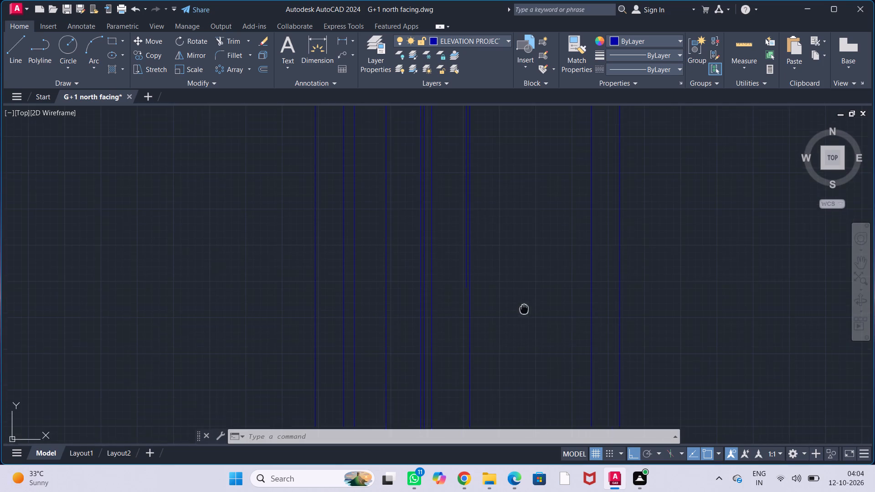
pyautogui.moveTo(519, 329); pyautogui.dragTo(511, 351, button='middle')
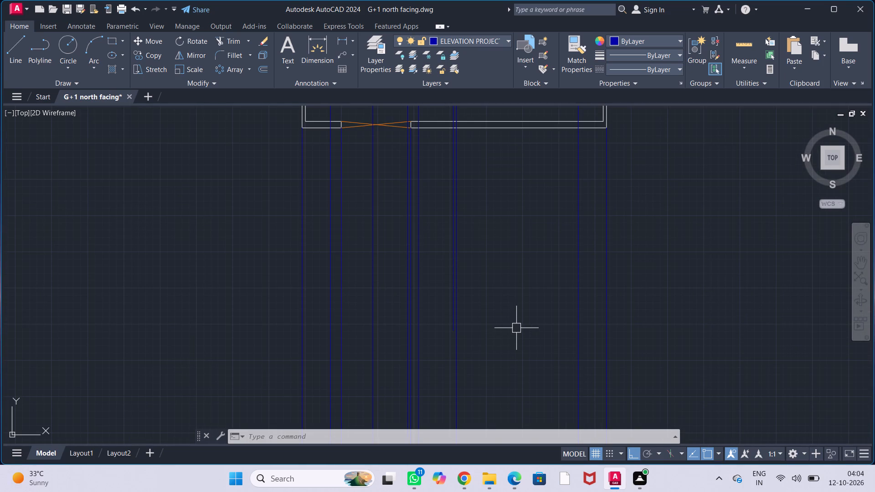
pyautogui.scroll(-1, 518, 327)
pyautogui.moveTo(518, 330); pyautogui.dragTo(512, 283, button='middle')
pyautogui.press('l')
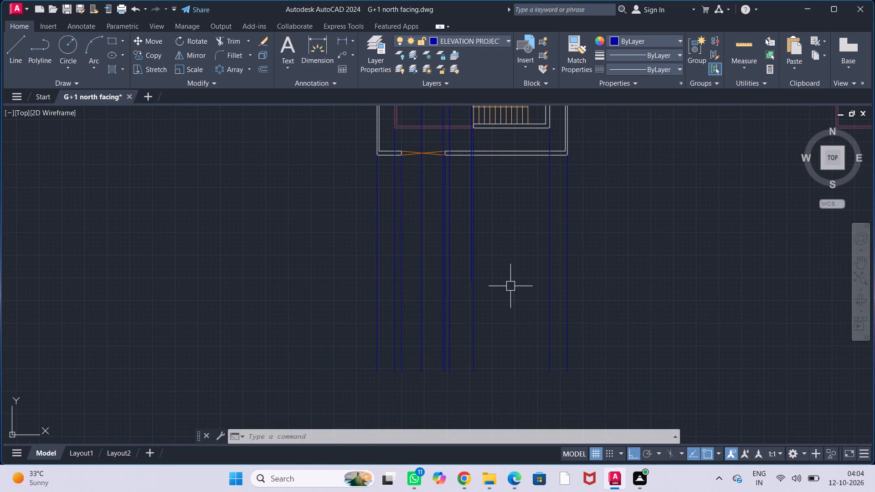
pyautogui.press('Return')
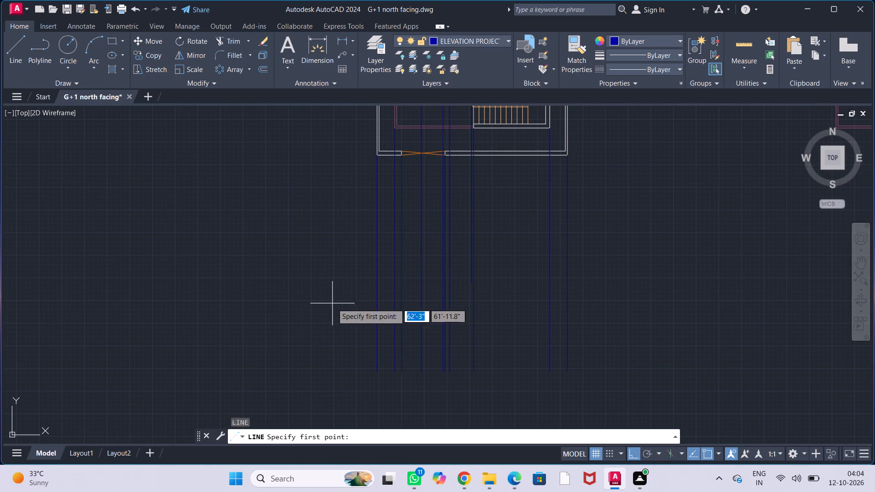
pyautogui.moveTo(329, 301); pyautogui.dragTo(377, 307)
pyautogui.click(624, 299)
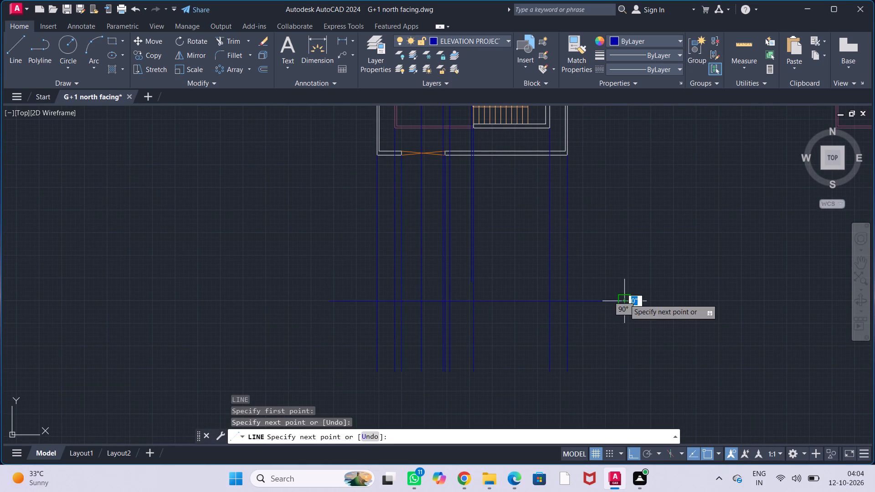
pyautogui.press('Escape')
pyautogui.press('Escape')
pyautogui.press('Escape')
# Stretch both ends of the horizontal base line farther outward past the compound wall projection lines.
pyautogui.click(515, 300)
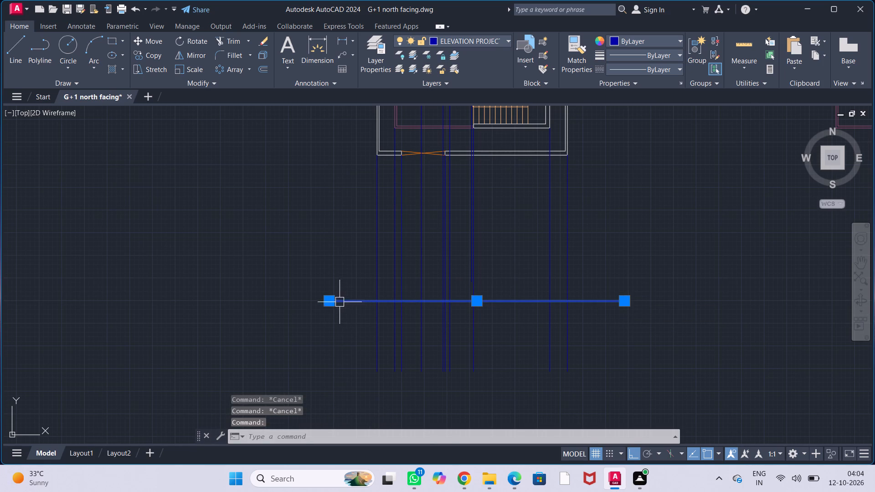
pyautogui.click(326, 302)
pyautogui.click(274, 300)
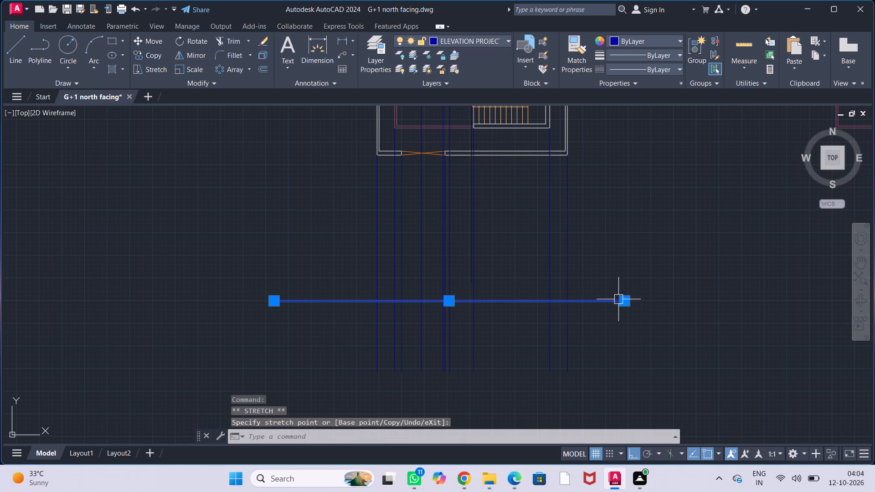
pyautogui.click(623, 302)
pyautogui.click(674, 303)
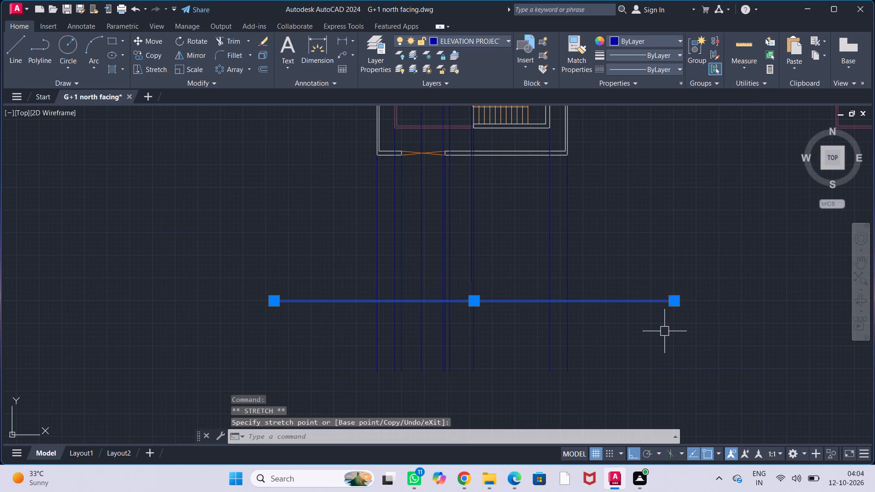
pyautogui.press('Escape')
pyautogui.press('Escape')
pyautogui.press('Escape')
pyautogui.press('Escape')
# Offset the horizontal base line upward by 1'6".
pyautogui.scroll(1, 536, 303)
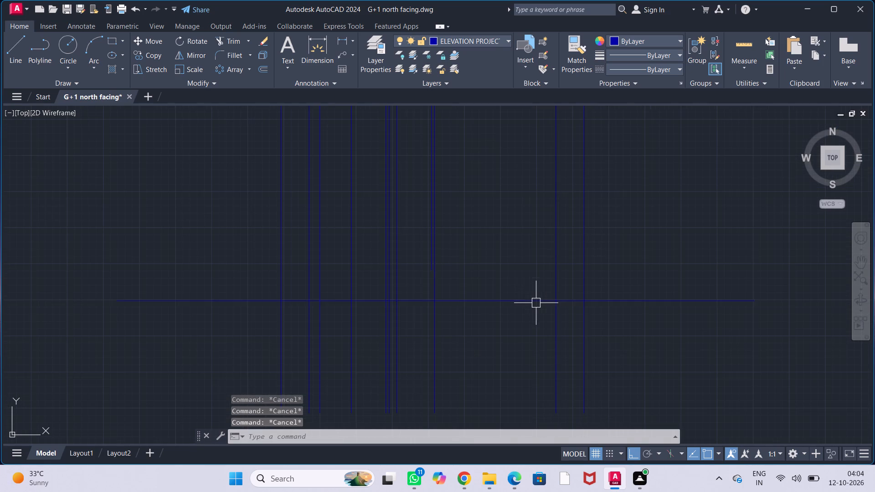
pyautogui.click(509, 300)
pyautogui.write('OFF')
pyautogui.press('Return')
pyautogui.write('1\'6"')
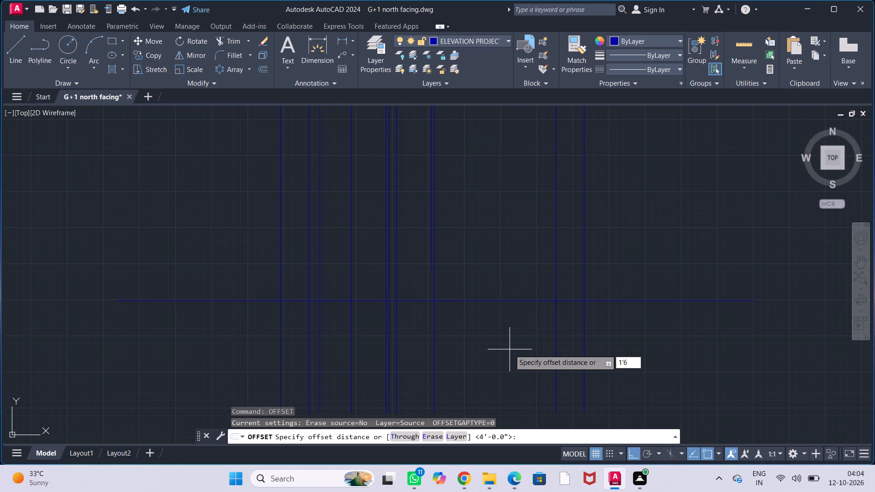
pyautogui.press('Return')
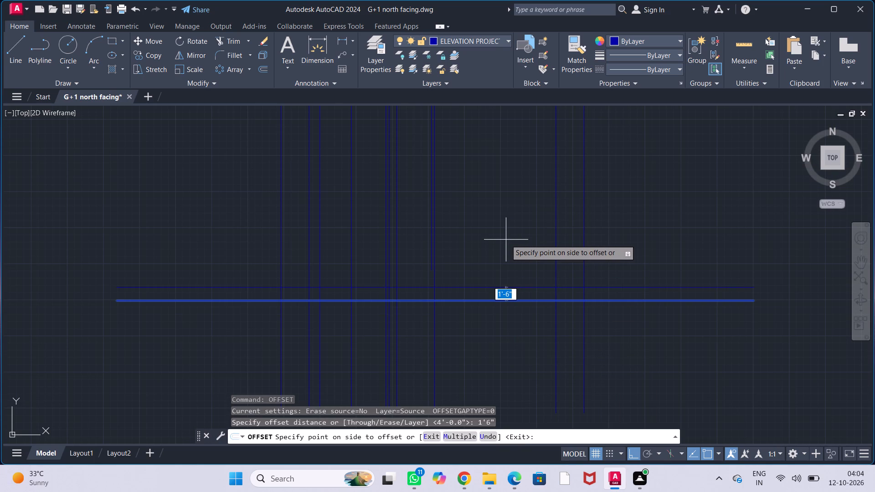
pyautogui.click(506, 240)
pyautogui.press('Escape')
pyautogui.press('Escape')
pyautogui.press('Escape')
pyautogui.press('Escape')
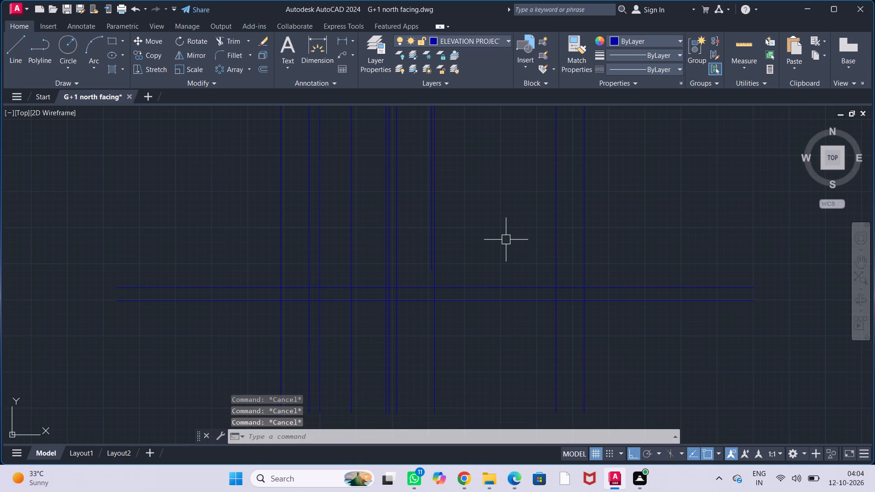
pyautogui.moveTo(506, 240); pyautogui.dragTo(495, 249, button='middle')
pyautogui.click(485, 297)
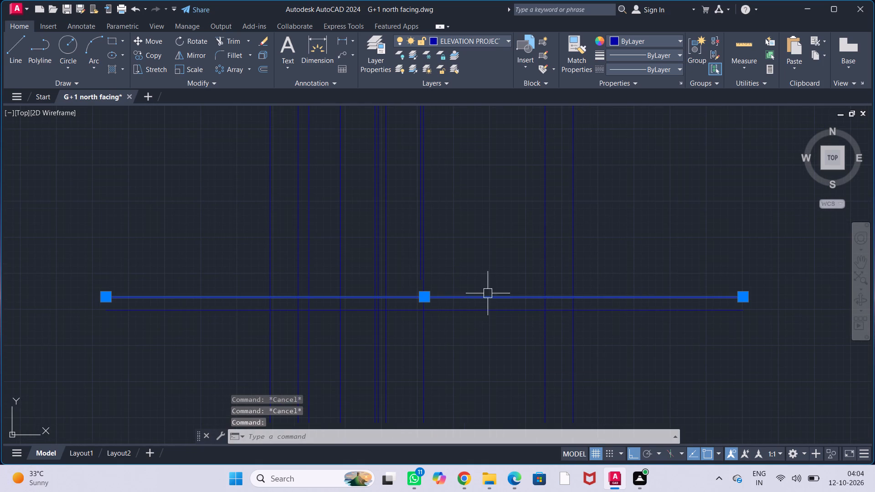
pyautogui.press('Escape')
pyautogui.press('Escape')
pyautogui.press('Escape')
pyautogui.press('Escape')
# Offset the plinth line, the upper of the two horizontal lines, upward by 3'.
pyautogui.write('OFF')
pyautogui.press('Return')
pyautogui.press('3')
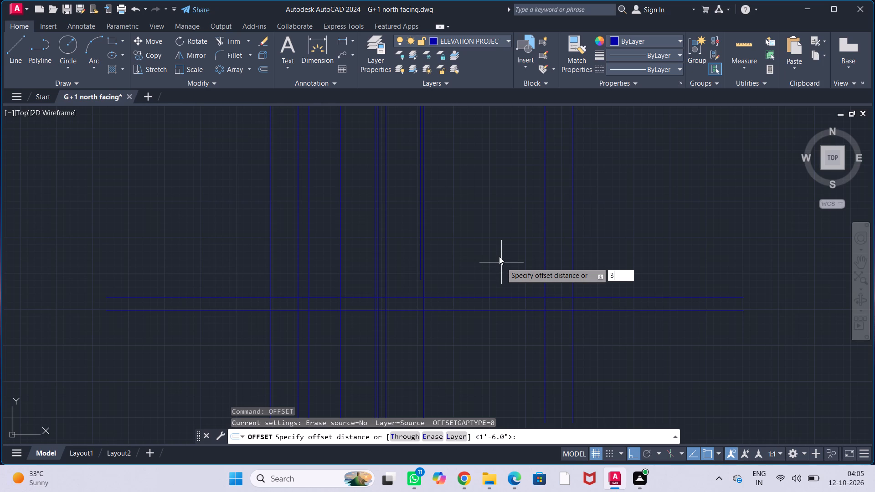
pyautogui.press('BackSpace')
pyautogui.write("3'")
pyautogui.press('Return')
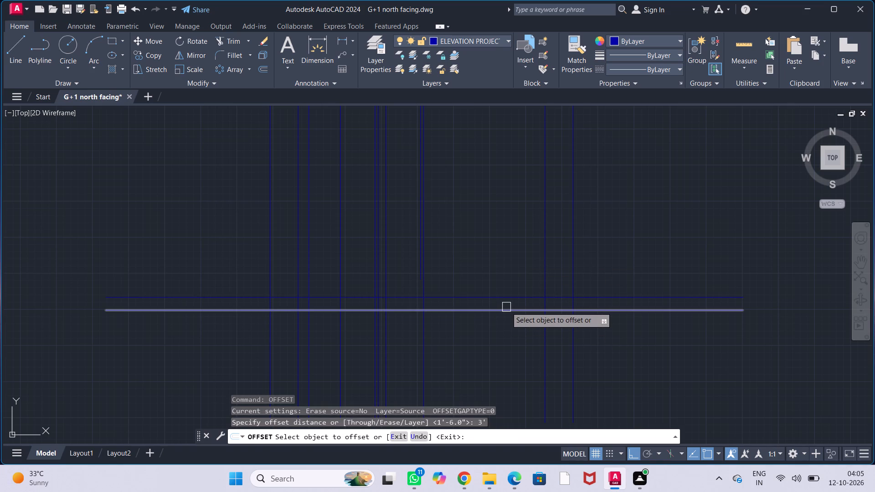
pyautogui.click(510, 297)
pyautogui.click(507, 243)
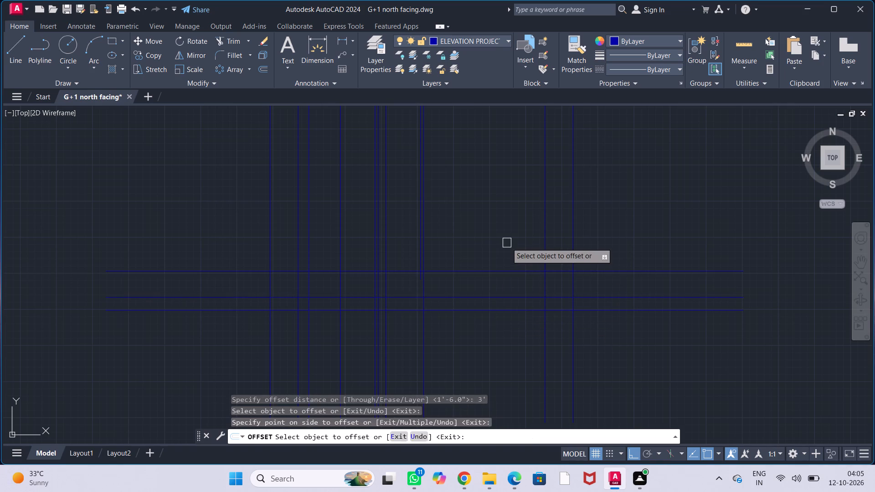
pyautogui.press('Escape')
pyautogui.press('Escape')
pyautogui.press('Escape')
pyautogui.press('Escape')
pyautogui.press('Escape')
# Offset the same plinth line upward by 5'.
pyautogui.write('OFF')
pyautogui.press('Return')
pyautogui.write("5'")
pyautogui.press('Return')
pyautogui.click(494, 298)
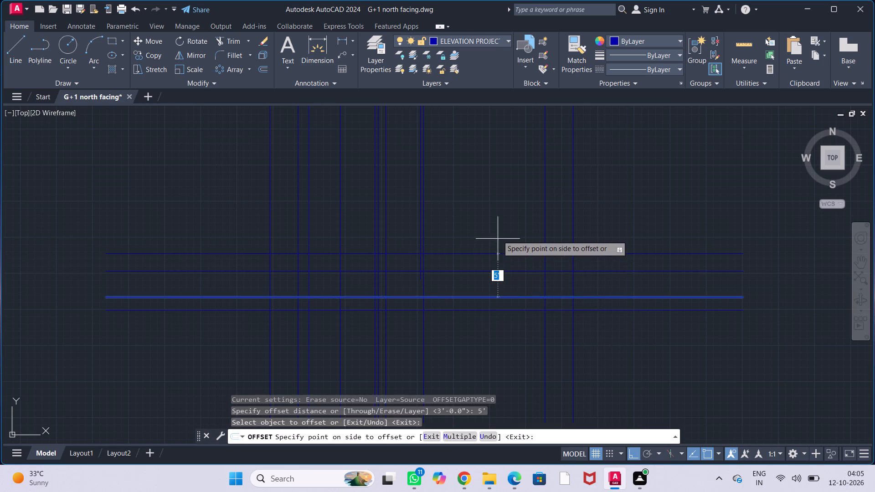
pyautogui.click(498, 233)
pyautogui.press('Escape')
pyautogui.press('Escape')
pyautogui.press('Escape')
pyautogui.press('Escape')
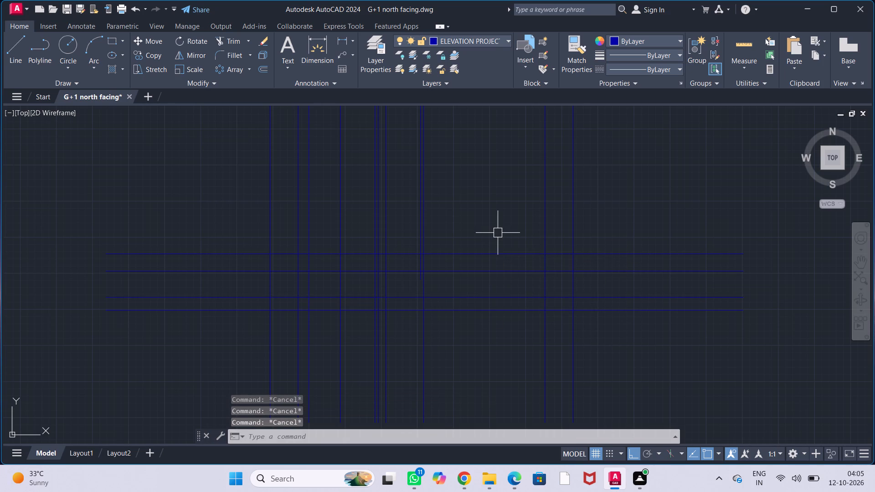
# Offset the plinth line upward by 7'.
pyautogui.write('OFF')
pyautogui.press('Return')
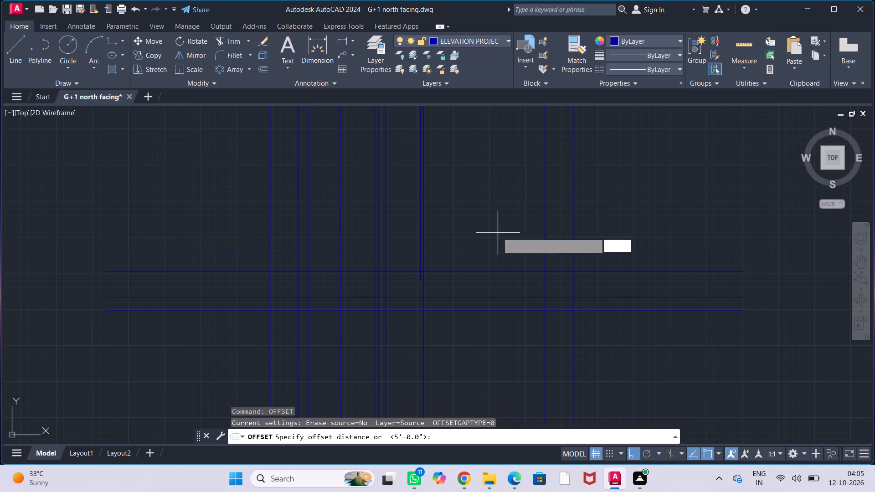
pyautogui.write("7'")
pyautogui.press('Return')
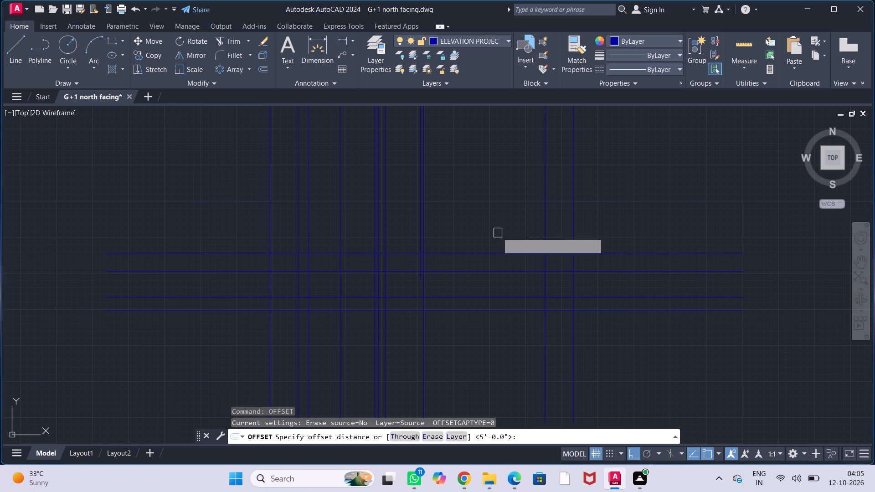
pyautogui.click(497, 294)
pyautogui.click(504, 207)
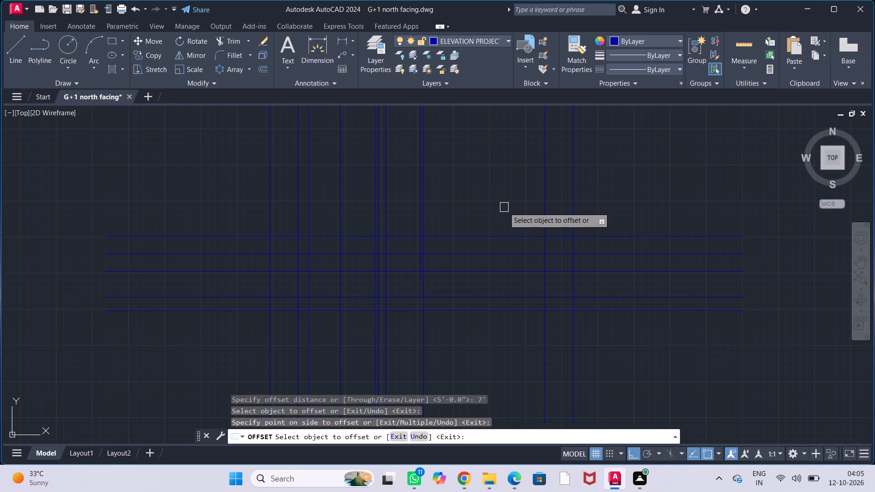
pyautogui.press('Escape')
pyautogui.press('Escape')
pyautogui.press('Escape')
pyautogui.press('Escape')
# Offset the plinth line upward by 10' to set the underside of the ground-floor slab.
pyautogui.moveTo(504, 203); pyautogui.dragTo(529, 240, button='middle')
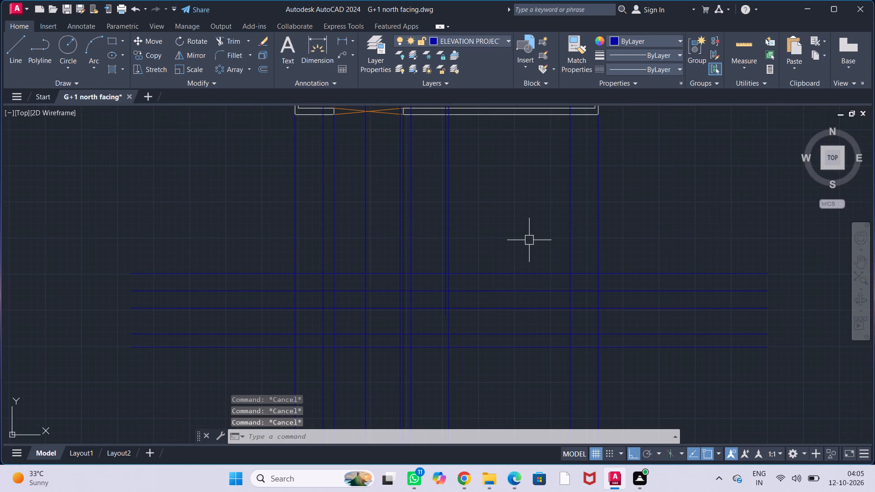
pyautogui.write('OFF')
pyautogui.press('Return')
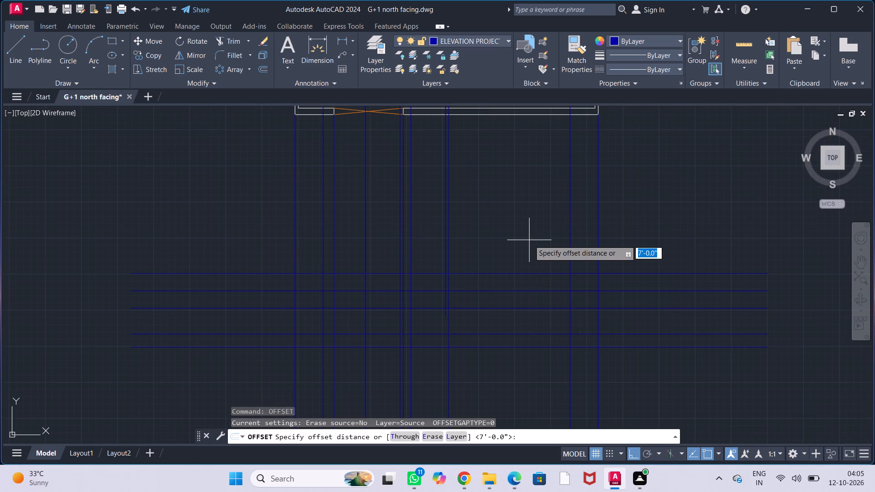
pyautogui.write("10'")
pyautogui.press('Return')
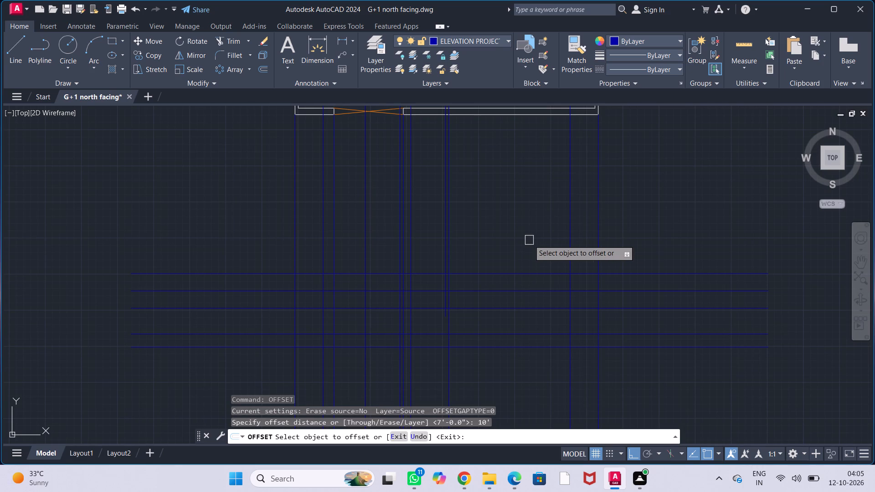
pyautogui.click(493, 333)
pyautogui.click(491, 231)
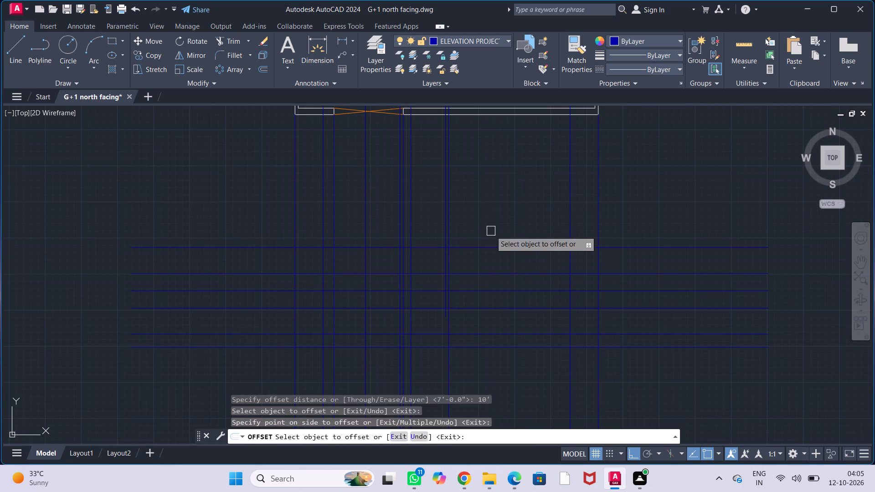
pyautogui.press('Escape')
pyautogui.press('Escape')
pyautogui.press('Escape')
pyautogui.press('Escape')
pyautogui.press('Escape')
# Offset the topmost level line upward by 5" to mark the slab thickness.
pyautogui.write('OFF')
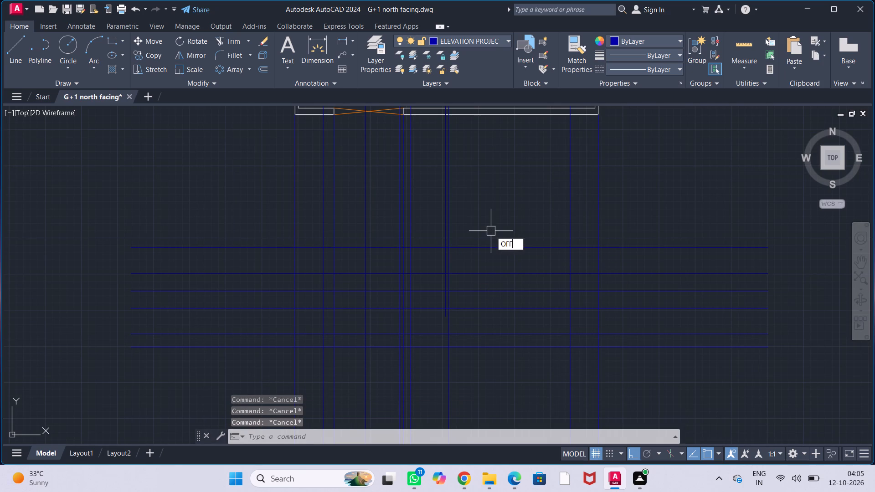
pyautogui.press('Return')
pyautogui.write('5"')
pyautogui.press('Return')
pyautogui.click(487, 248)
pyautogui.click(500, 203)
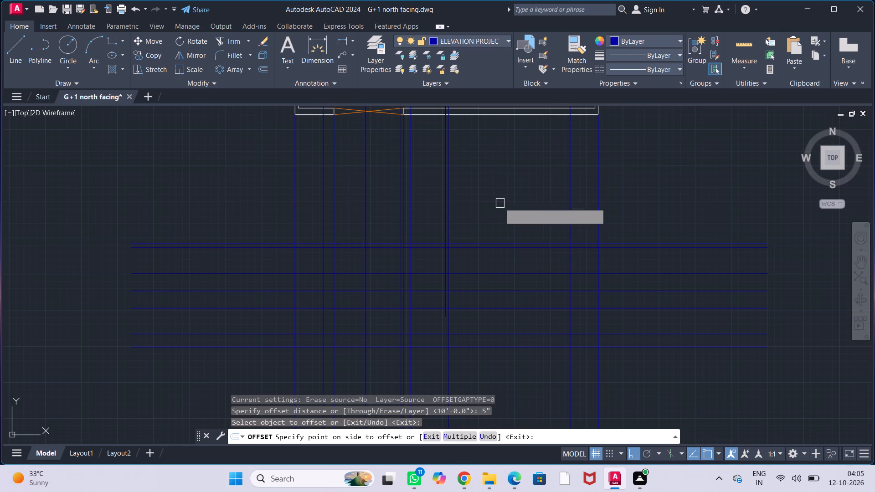
pyautogui.press('Escape')
pyautogui.press('Escape')
pyautogui.press('Escape')
pyautogui.press('Escape')
pyautogui.press('Escape')
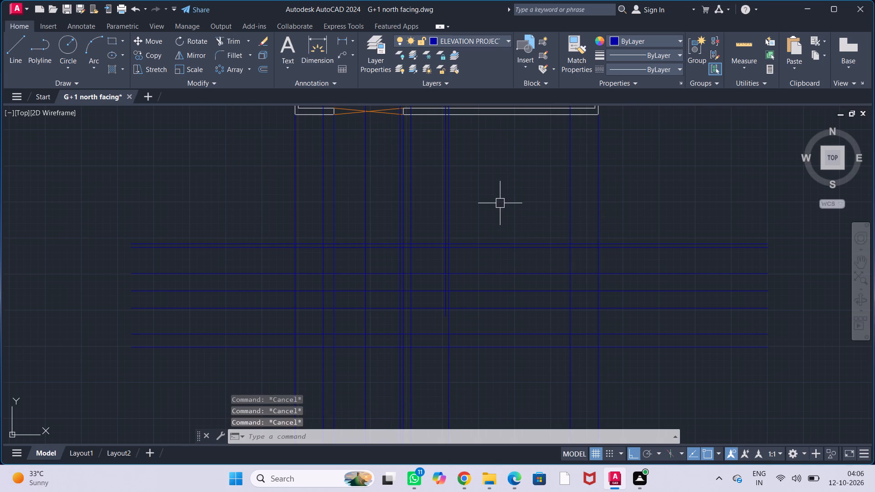
# Offset the upper line of the 5" slab pair upward by 3'.
pyautogui.write('OFF')
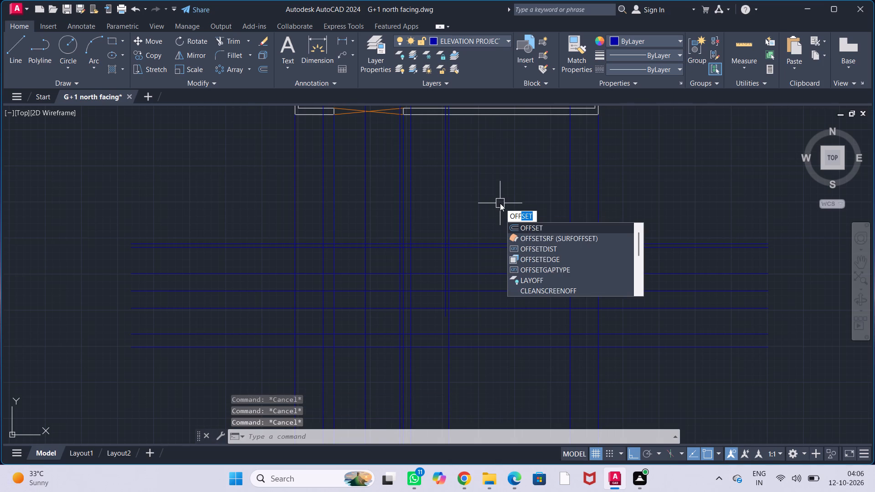
pyautogui.press('Return')
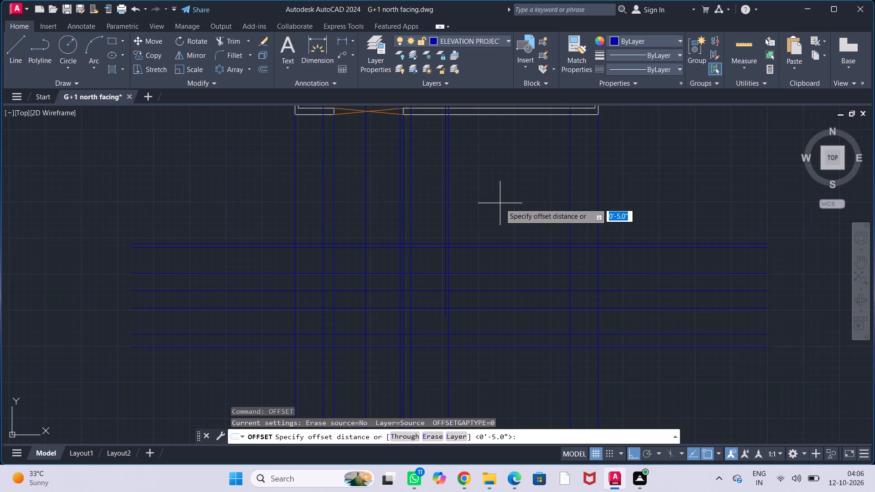
pyautogui.write("3'")
pyautogui.press('Return')
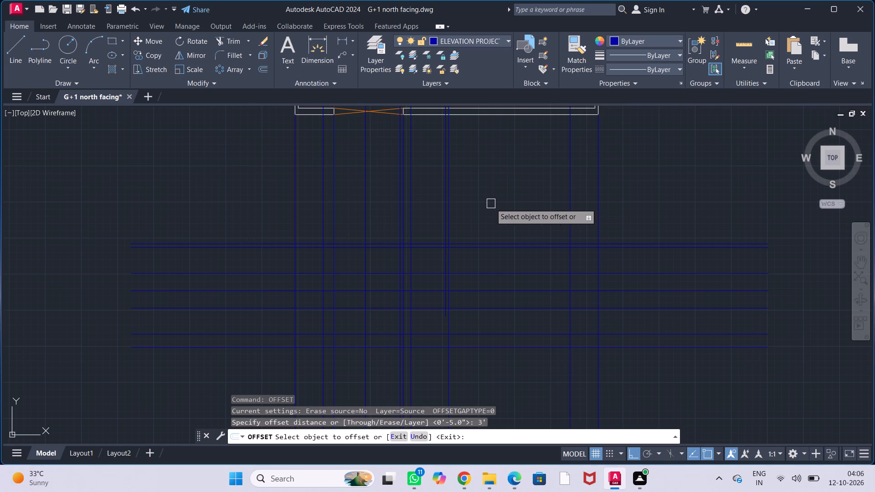
pyautogui.click(504, 241)
pyautogui.click(512, 199)
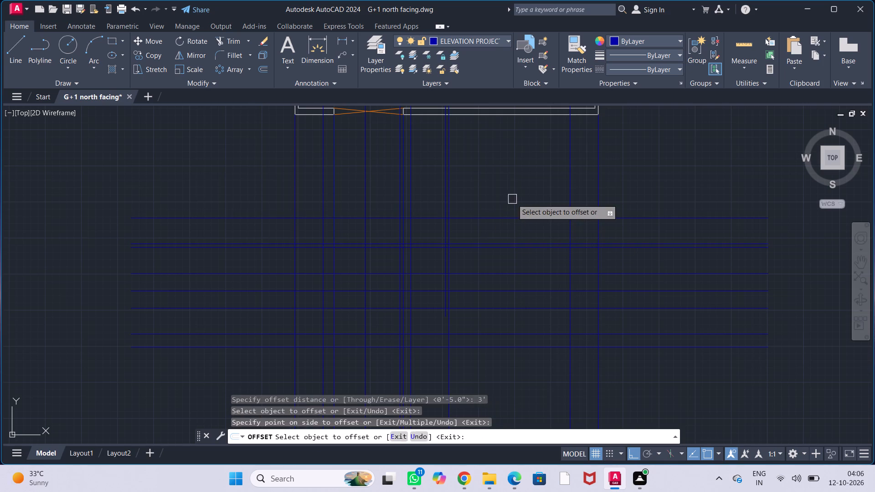
pyautogui.press('Escape')
pyautogui.press('Escape')
pyautogui.press('Escape')
pyautogui.press('Escape')
pyautogui.press('Escape')
# Offset the upper line of the 5" slab pair upward by 7'.
pyautogui.write('OFF')
pyautogui.press('Return')
pyautogui.write("7'")
pyautogui.press('Return')
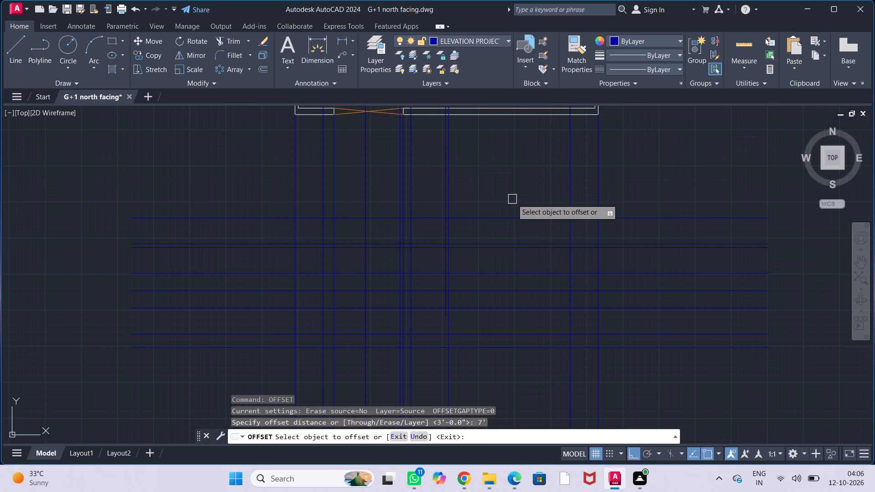
pyautogui.click(510, 245)
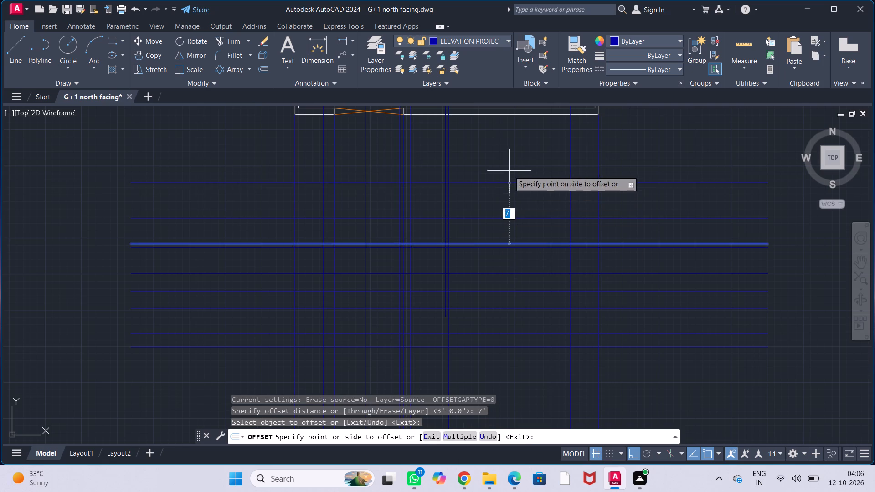
pyautogui.click(509, 171)
pyautogui.press('Escape')
pyautogui.press('Escape')
pyautogui.press('Escape')
pyautogui.press('Escape')
pyautogui.press('Escape')
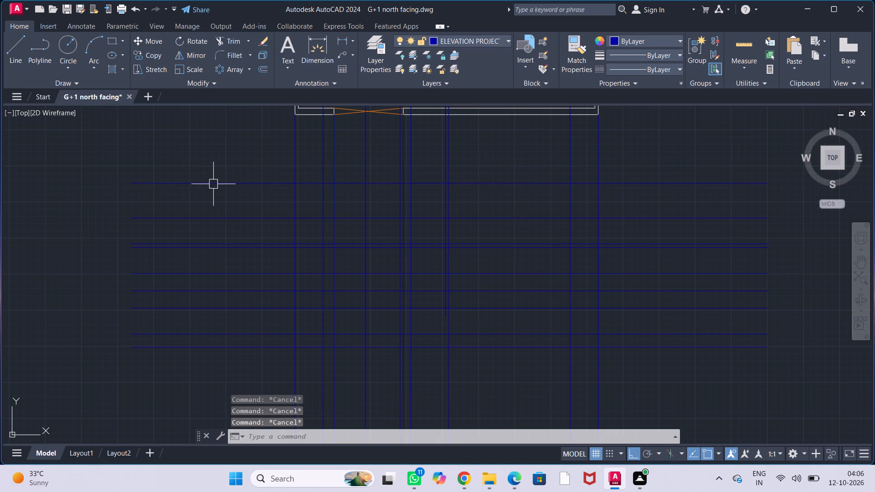
# Make Wall the current layer.
pyautogui.click(501, 36)
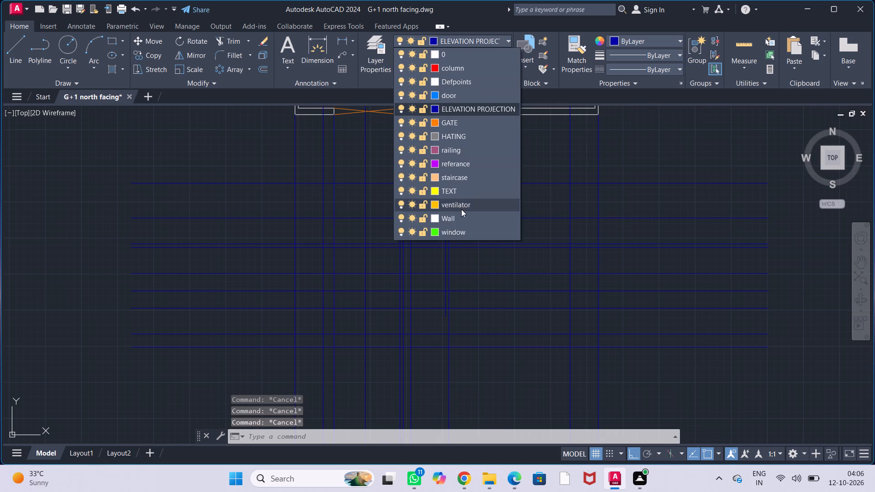
pyautogui.click(465, 217)
# Add a vertical linear dimension from the plinth line to the first level line above it, along the outermost west projection line.
pyautogui.moveTo(253, 197); pyautogui.dragTo(242, 158, button='middle')
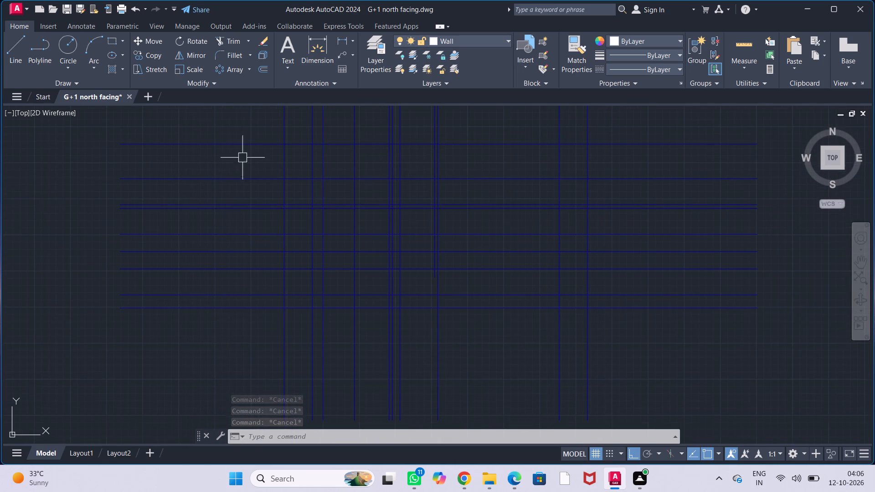
pyautogui.moveTo(245, 221); pyautogui.dragTo(245, 246, button='middle')
pyautogui.write('DLI')
pyautogui.press('Return')
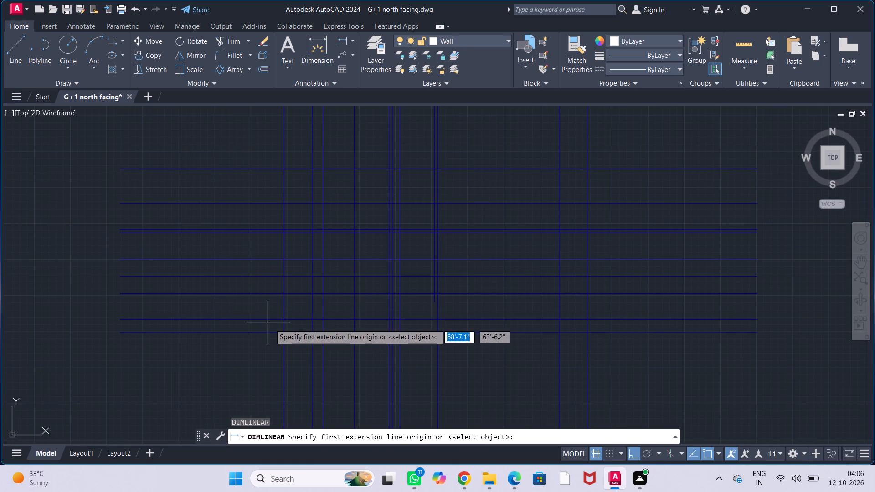
pyautogui.scroll(1, 273, 324)
pyautogui.click(292, 318)
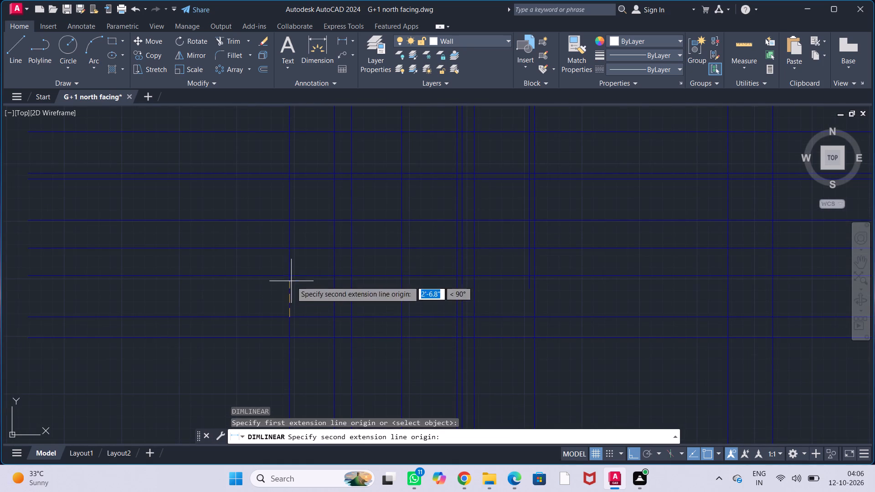
pyautogui.click(290, 277)
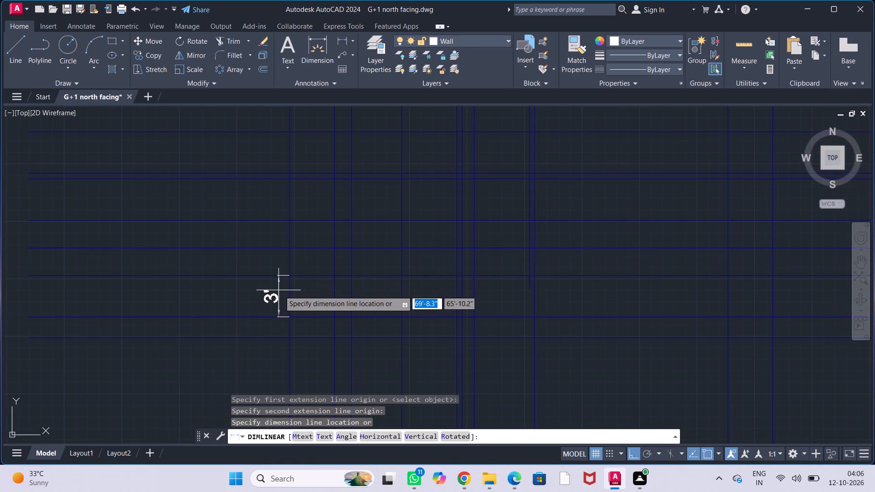
pyautogui.click(279, 291)
# Add vertical linear dimensions from the plinth line to the second and third level lines above it, each placed farther outward.
pyautogui.press('Return')
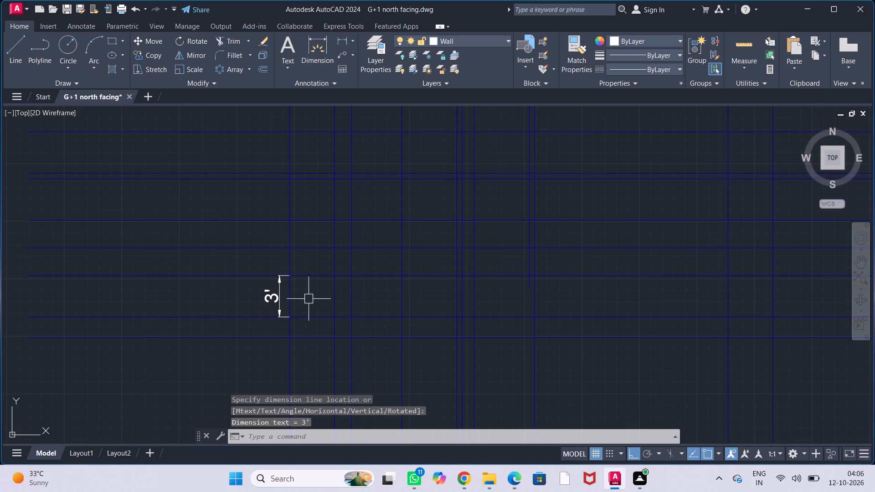
pyautogui.click(288, 318)
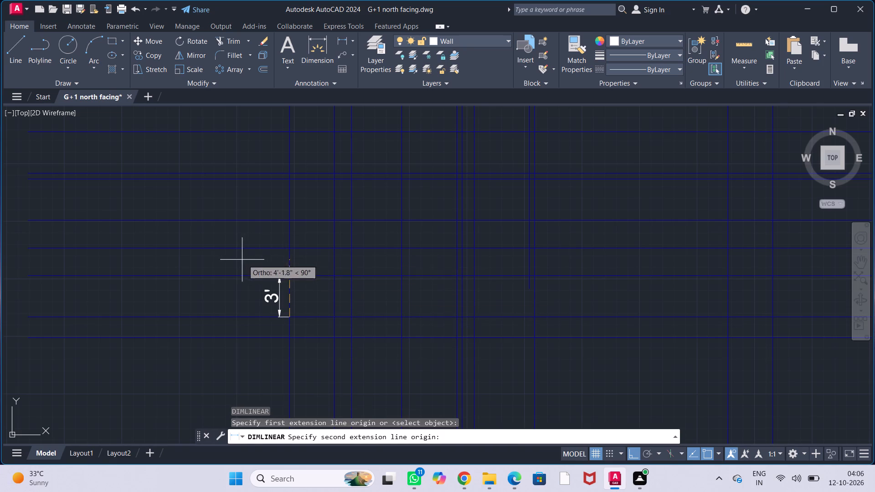
pyautogui.click(288, 251)
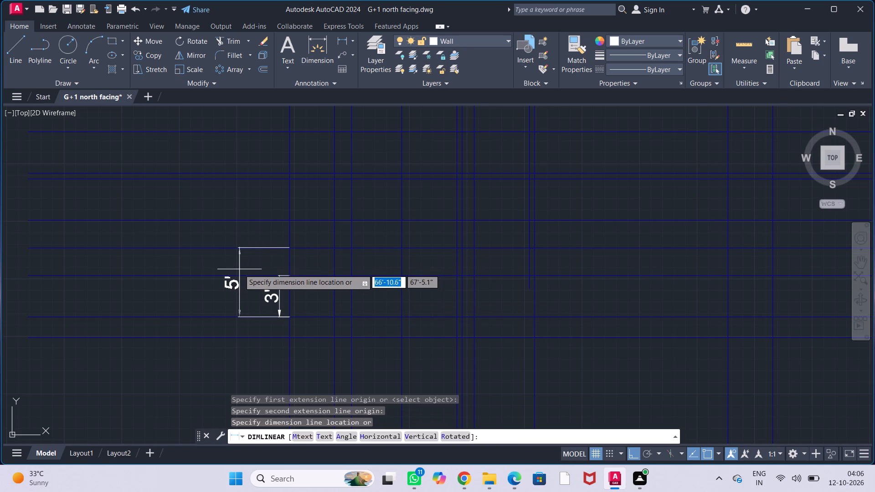
pyautogui.click(251, 289)
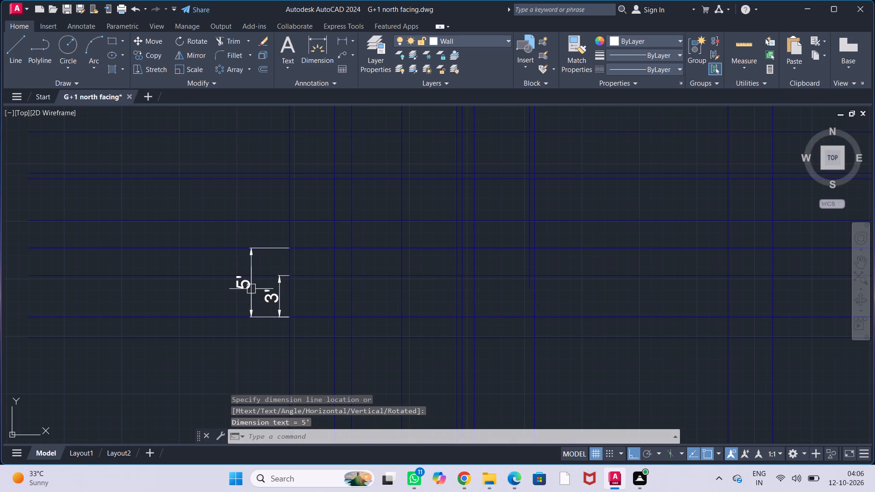
pyautogui.press('Return')
pyautogui.moveTo(290, 318); pyautogui.dragTo(292, 314)
pyautogui.click(291, 222)
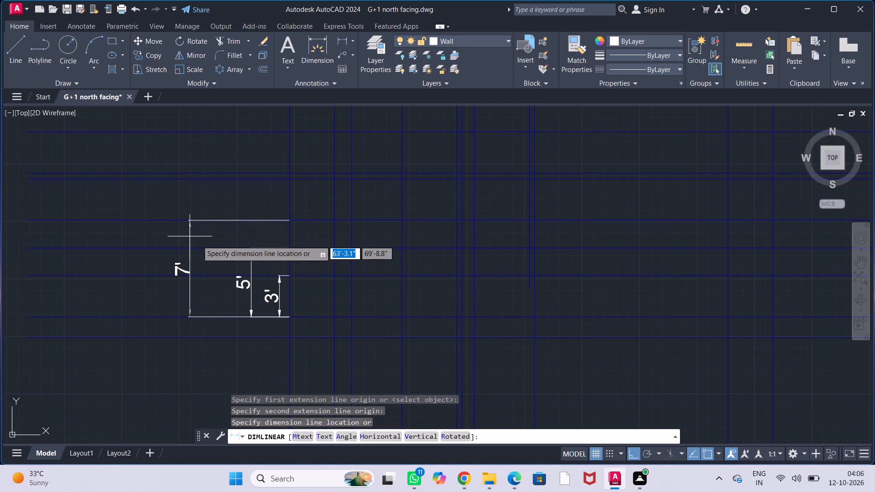
pyautogui.click(194, 249)
# Add a vertical linear dimension between the first and third level lines above the plinth, placed between the two outer dimensions.
pyautogui.press('Return')
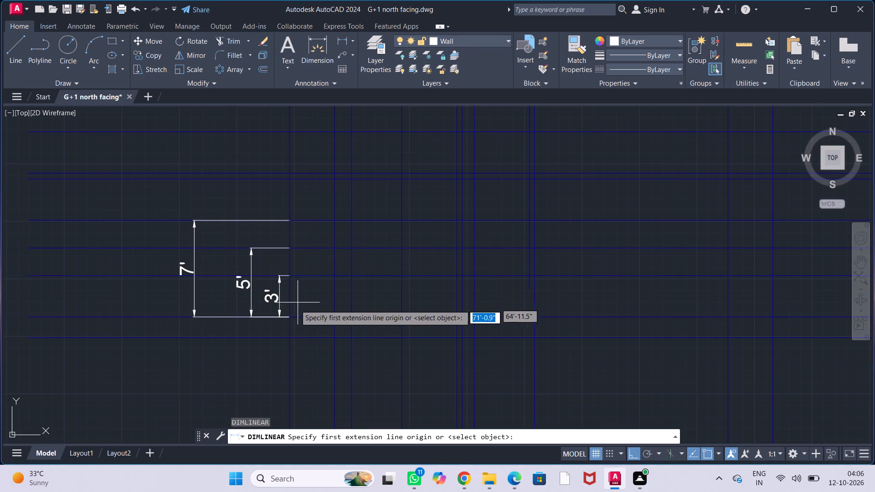
pyautogui.click(289, 272)
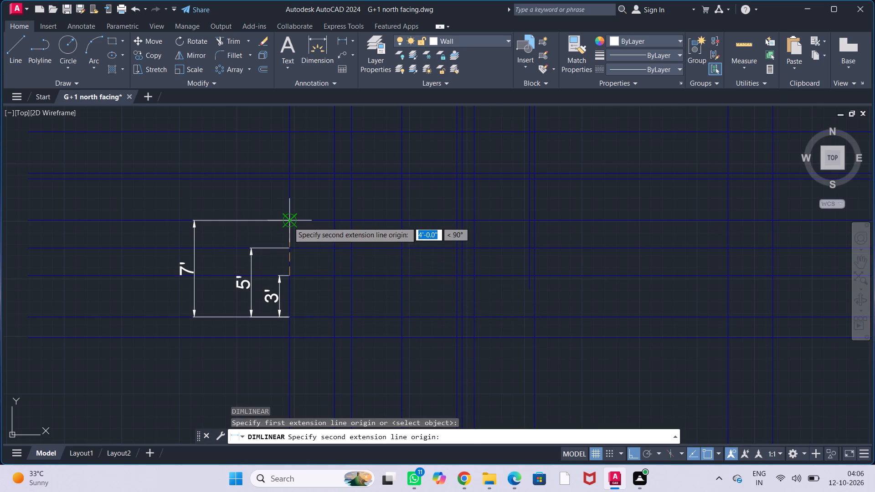
pyautogui.click(288, 222)
pyautogui.click(219, 247)
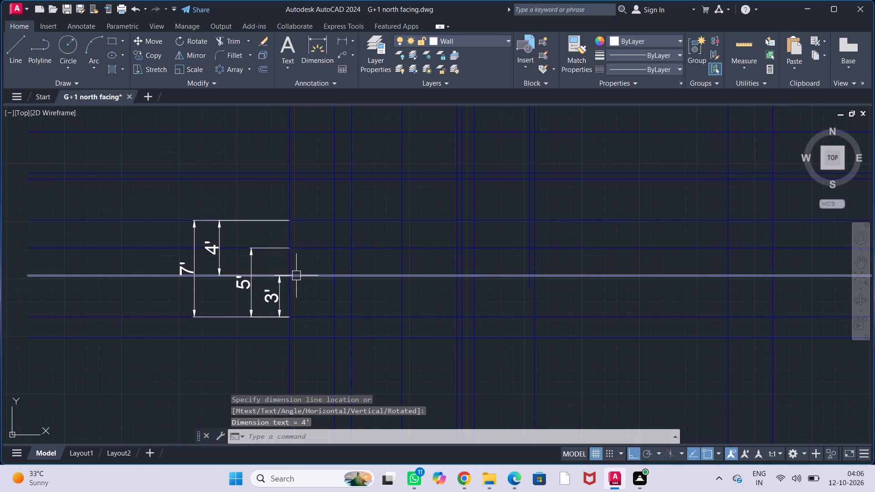
# Add vertical linear dimensions from the plinth line to the lower and upper slab lines, each placed farther outward along the west projection line.
pyautogui.press('Return')
pyautogui.click(287, 314)
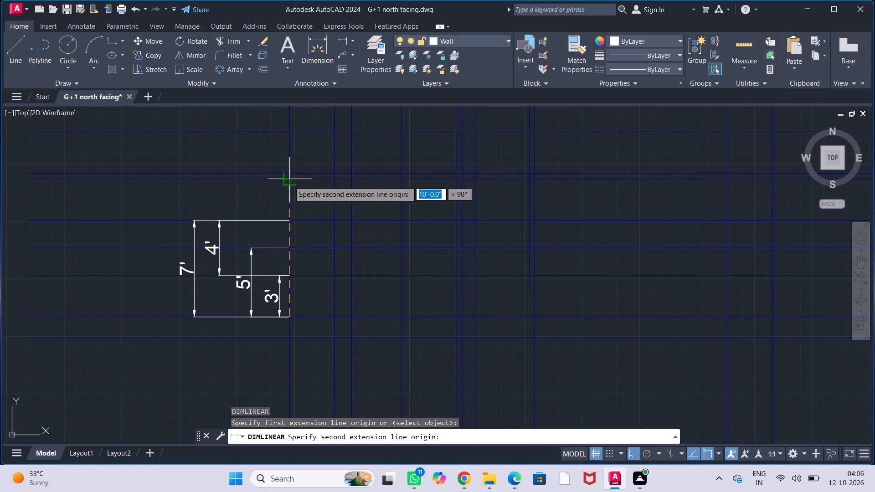
pyautogui.click(289, 181)
pyautogui.click(166, 221)
pyautogui.press('Return')
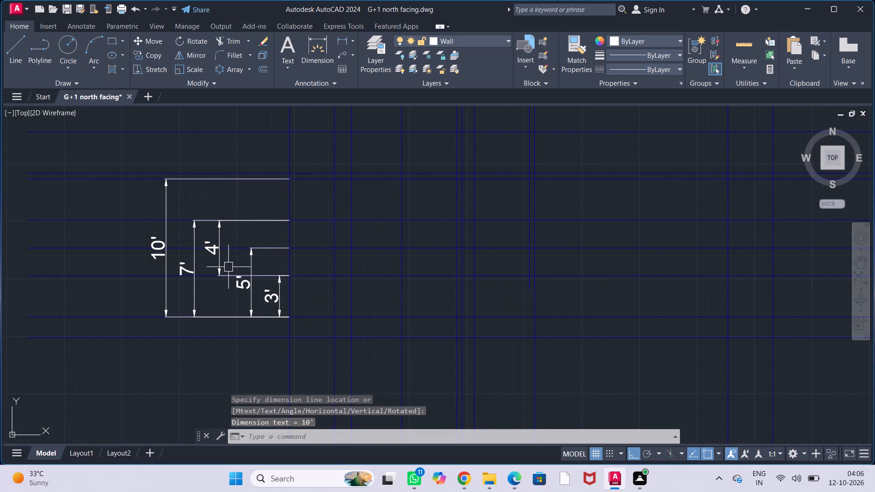
pyautogui.moveTo(288, 316); pyautogui.dragTo(288, 312)
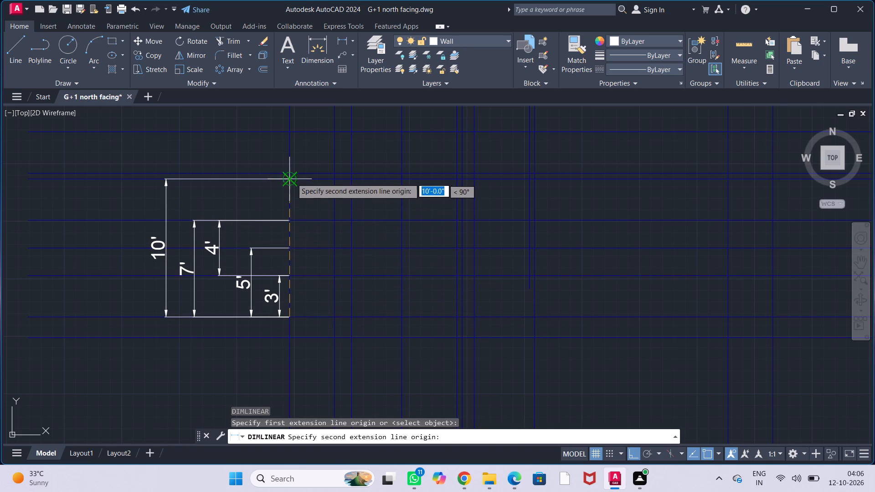
pyautogui.click(291, 174)
pyautogui.click(136, 187)
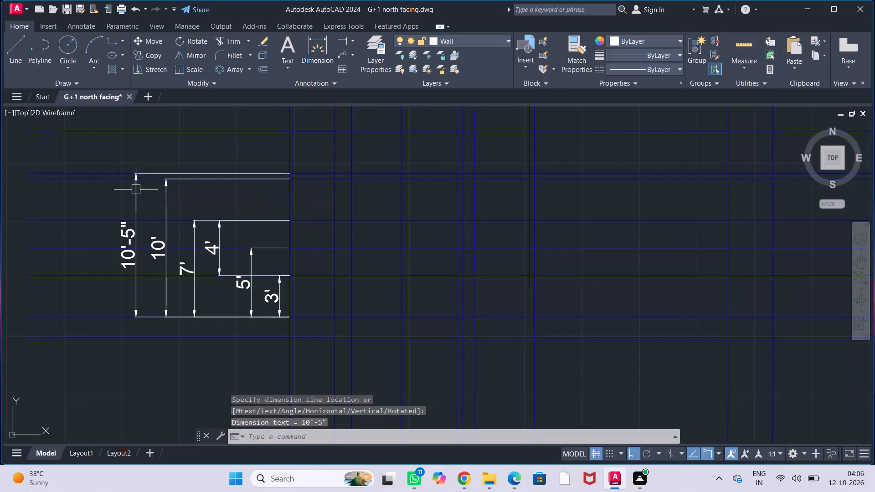
# Add vertical linear dimensions from the upper slab line to the first and second level lines above it, the second placed farther outward.
pyautogui.moveTo(299, 202); pyautogui.dragTo(300, 230, button='middle')
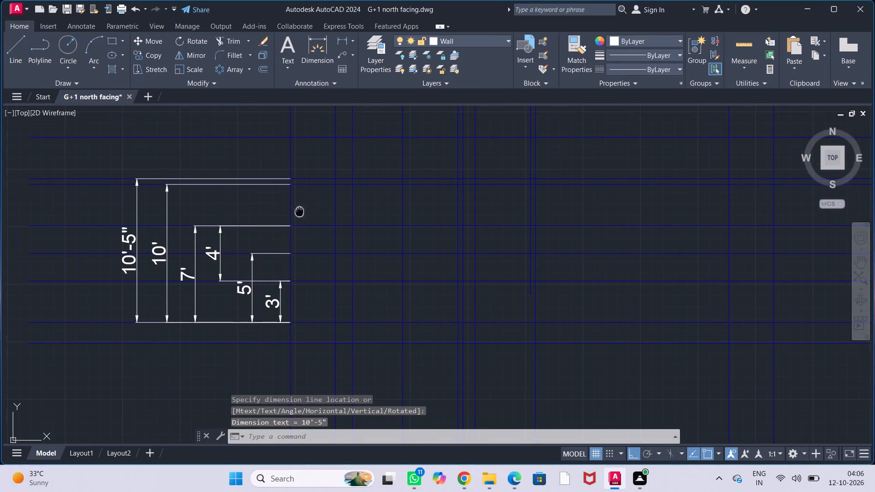
pyautogui.moveTo(300, 230); pyautogui.dragTo(300, 246, button='middle')
pyautogui.press('Return')
pyautogui.click(291, 212)
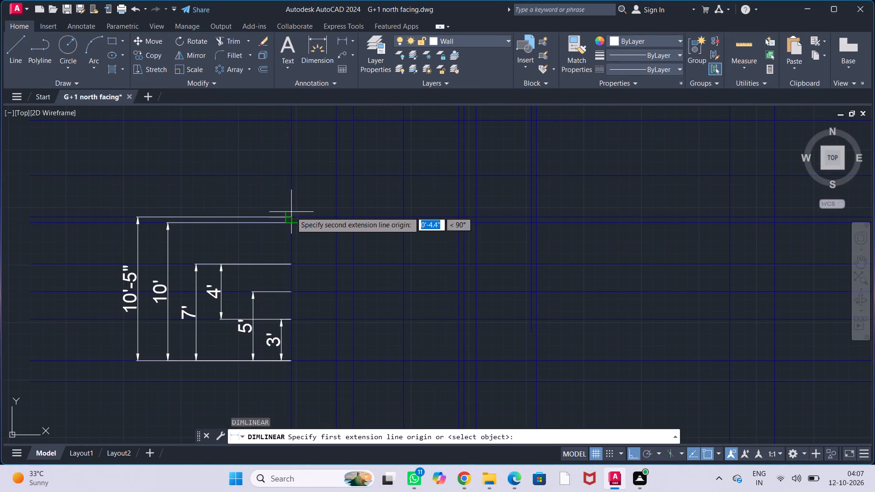
pyautogui.click(290, 176)
pyautogui.click(232, 187)
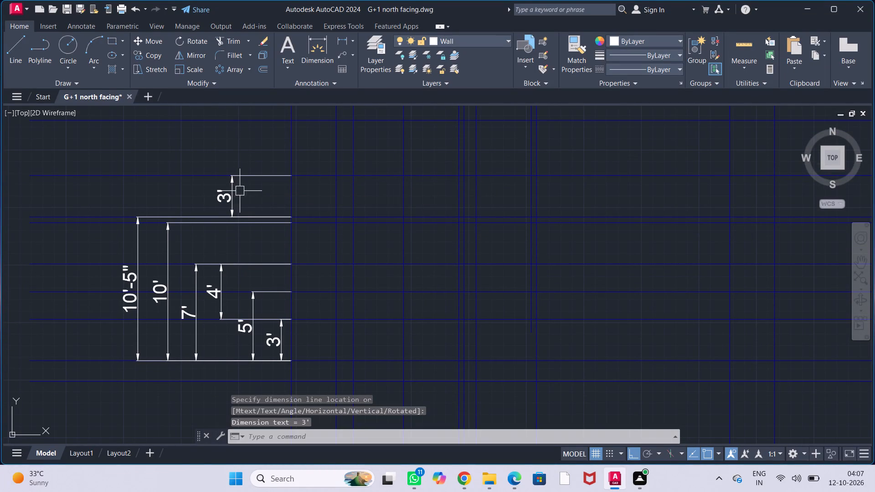
pyautogui.press('Return')
pyautogui.click(292, 214)
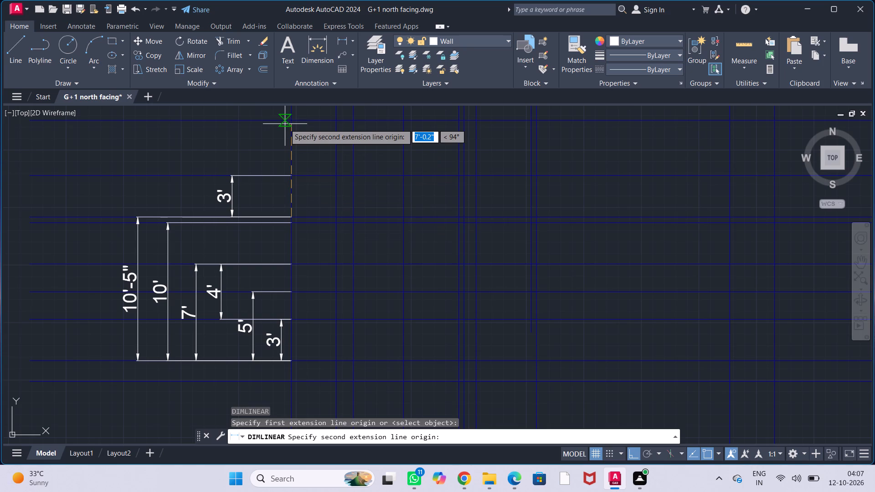
pyautogui.click(293, 123)
pyautogui.click(199, 149)
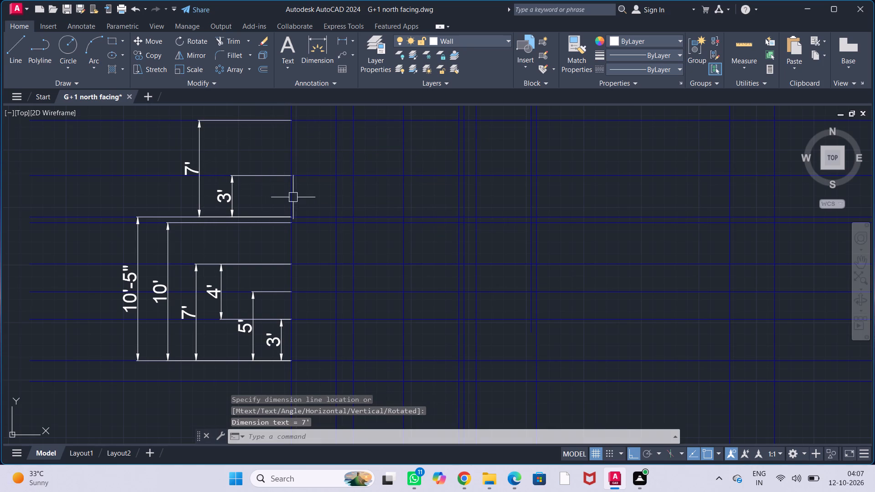
# Add an overall vertical linear dimension from the plinth line to the topmost level line, placed outside all the other dimensions.
pyautogui.moveTo(308, 198); pyautogui.dragTo(304, 178, button='middle')
pyautogui.press('Return')
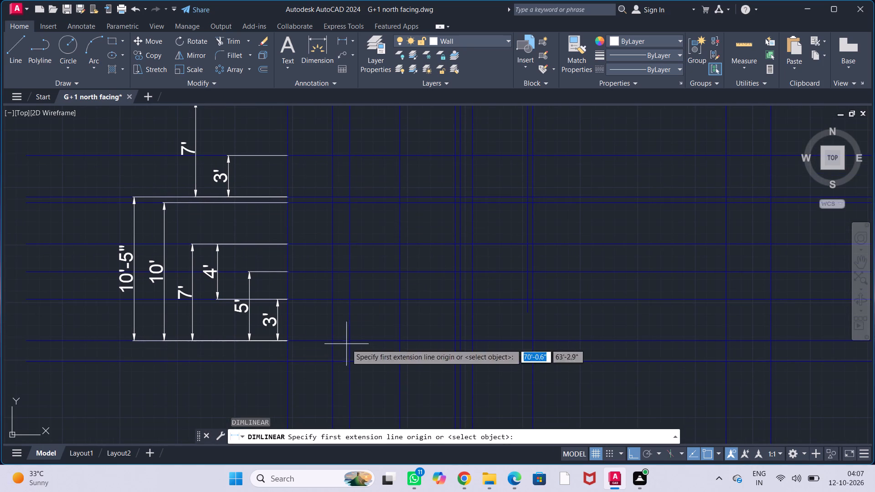
pyautogui.moveTo(285, 342); pyautogui.dragTo(285, 338)
pyautogui.moveTo(293, 206); pyautogui.dragTo(288, 385, button='middle')
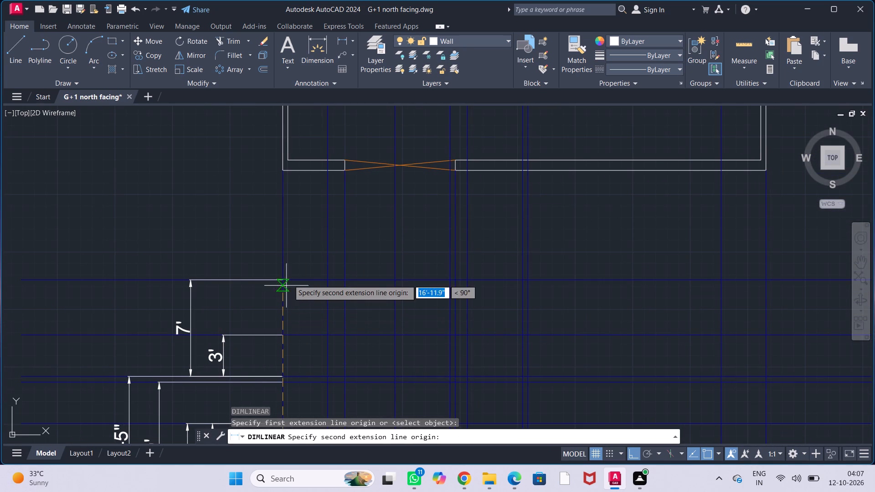
pyautogui.click(281, 281)
pyautogui.scroll(-1, 89, 315)
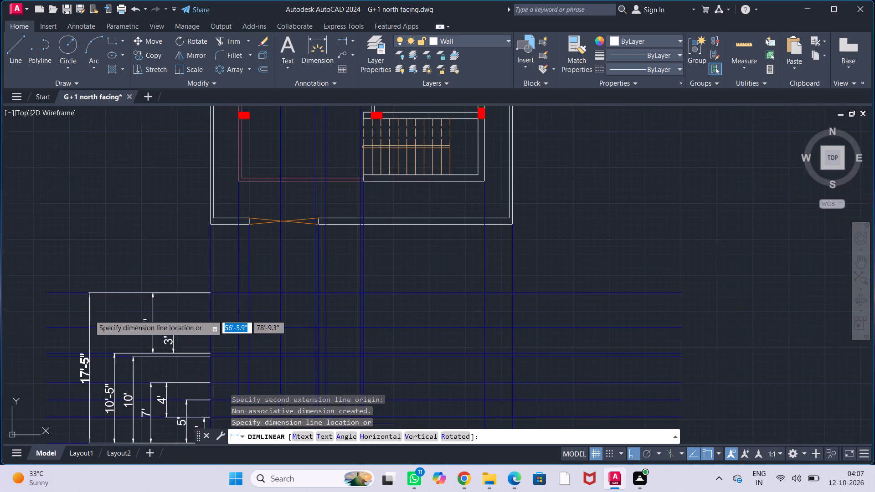
pyautogui.moveTo(98, 311); pyautogui.dragTo(144, 268, button='middle')
pyautogui.click(123, 274)
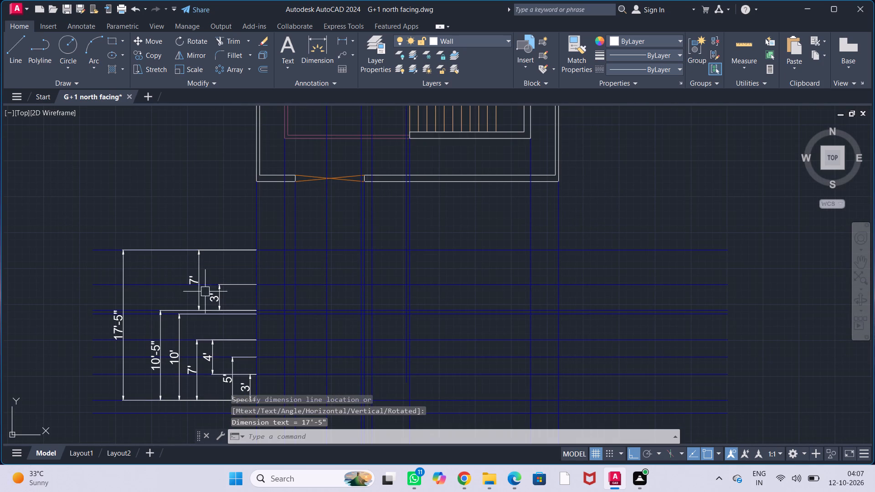
pyautogui.moveTo(267, 325); pyautogui.dragTo(263, 296, button='middle')
pyautogui.press('Escape')
pyautogui.press('Escape')
pyautogui.press('Escape')
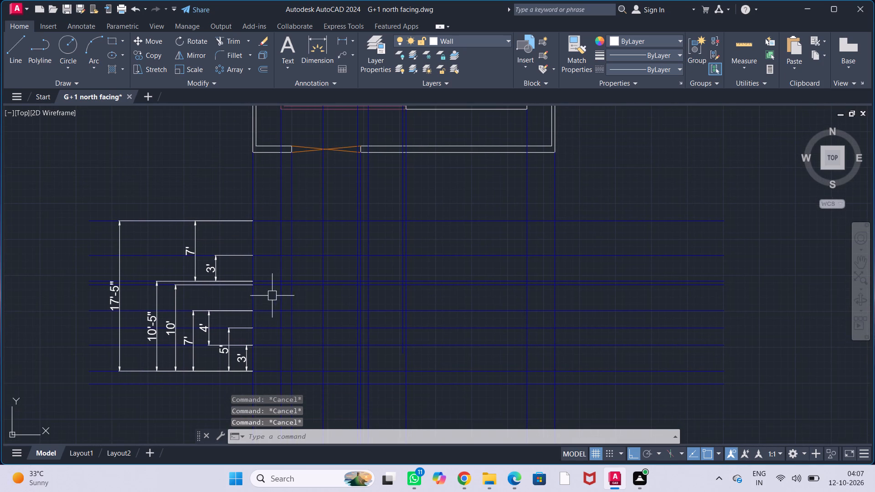
# Start the Offset command for the elevation's level lines.
pyautogui.scroll(1, 271, 294)
pyautogui.moveTo(269, 299); pyautogui.dragTo(270, 281, button='middle')
pyautogui.write('OFF')
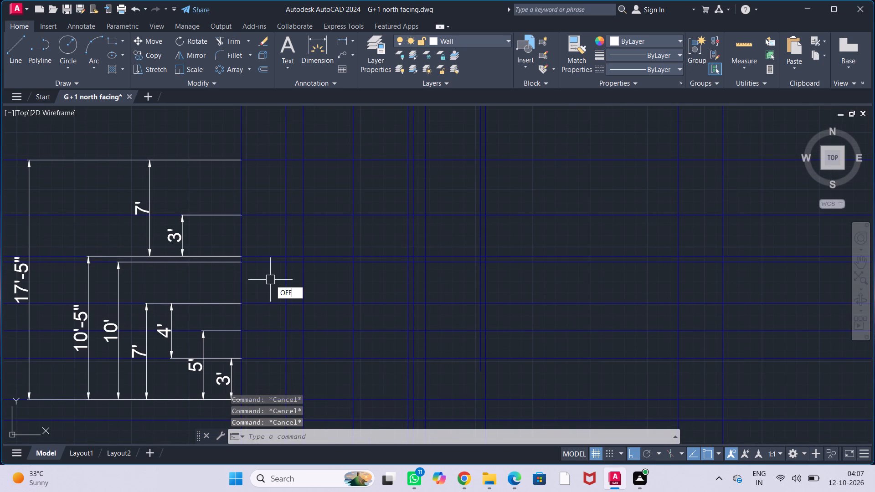
pyautogui.press('Return')
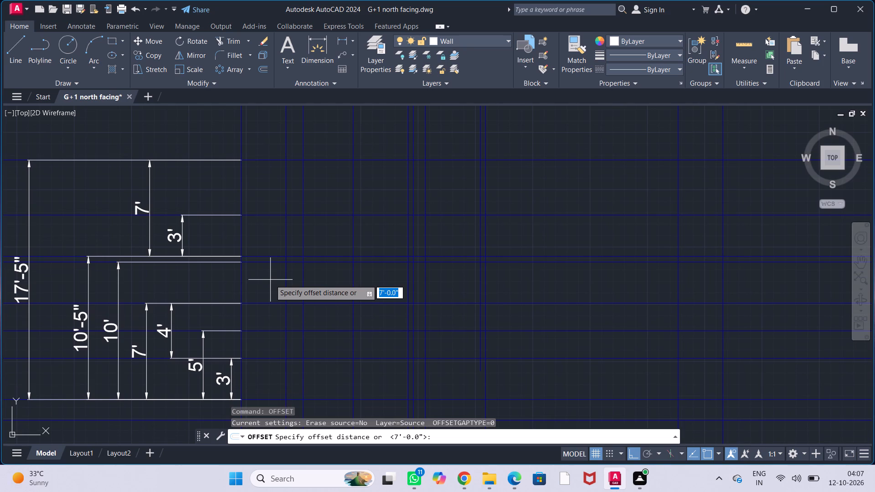
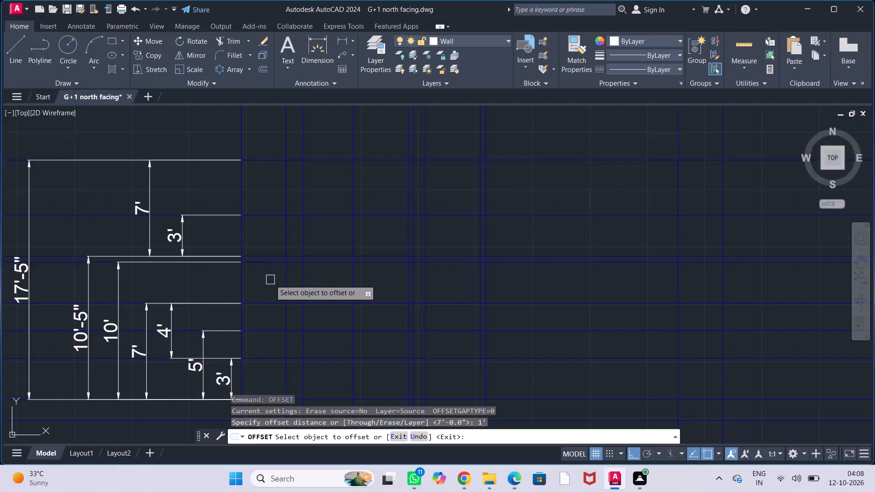
# Offset the horizontal construction line at the 10' level downward by 1'.
pyautogui.click(273, 263)
pyautogui.click(266, 288)
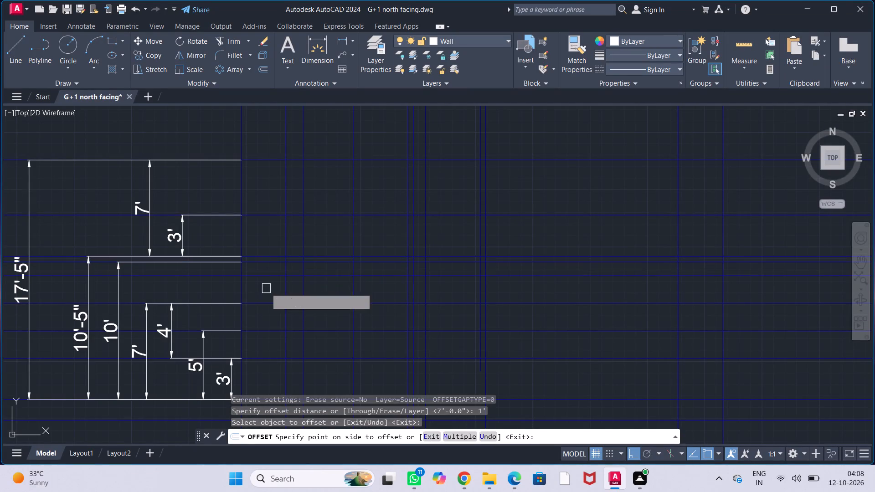
pyautogui.press('Escape')
pyautogui.press('Escape')
pyautogui.press('Escape')
pyautogui.press('Escape')
pyautogui.press('Escape')
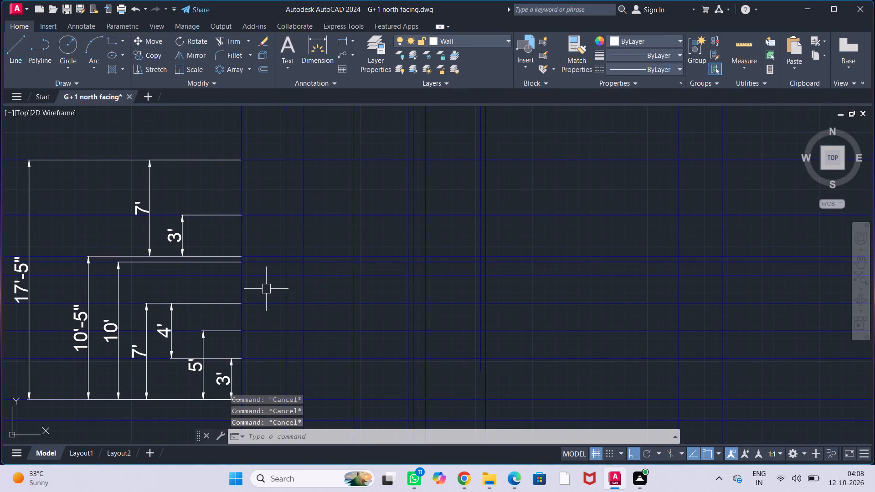
# Add a vertical linear dimension between the 7' level line and the offset line just below the 10' level.
pyautogui.write('DL')
pyautogui.press('i')
pyautogui.press('Return')
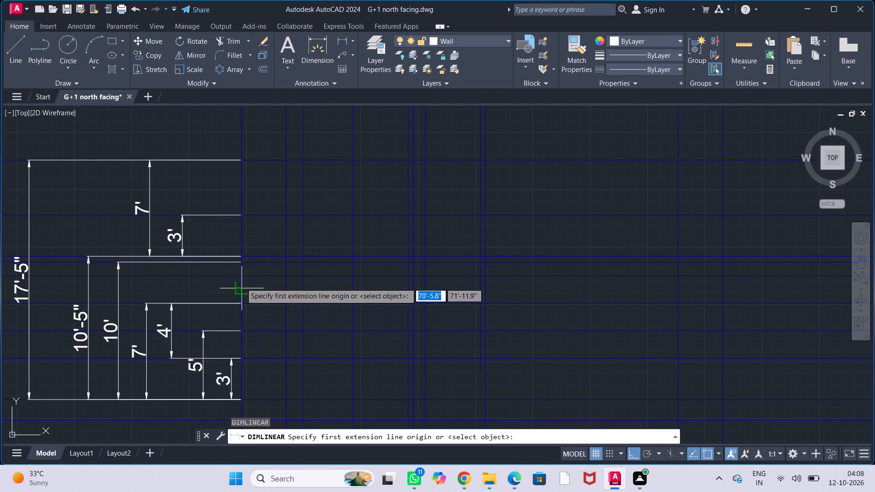
pyautogui.scroll(2, 241, 283)
pyautogui.click(238, 336)
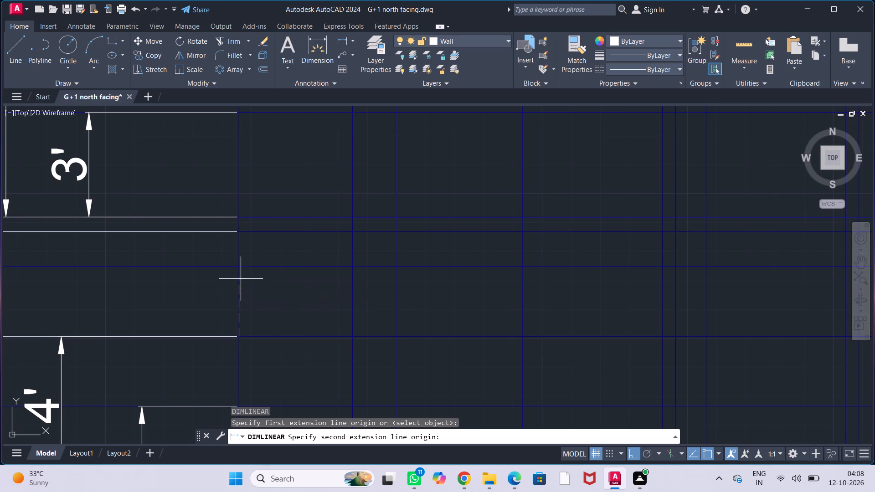
pyautogui.click(238, 267)
pyautogui.click(197, 286)
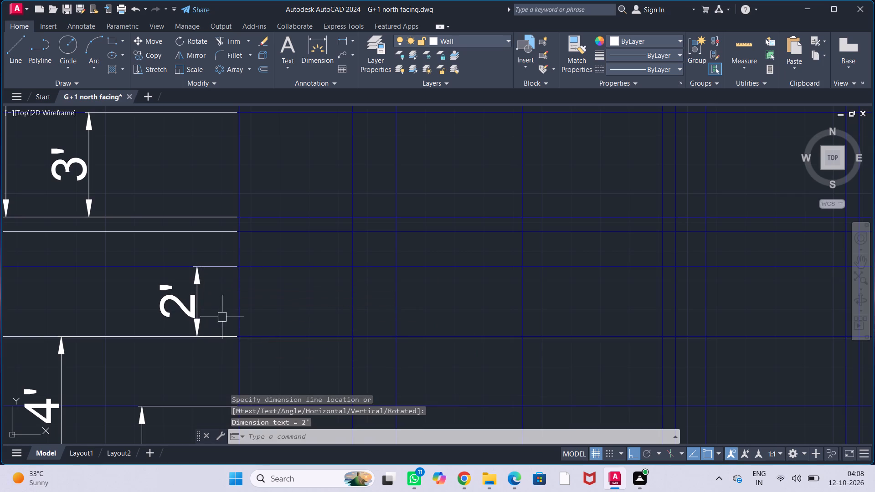
# Add a vertical linear dimension between the offset line and the 10' level line, beside the existing level dimensions.
pyautogui.press('Return')
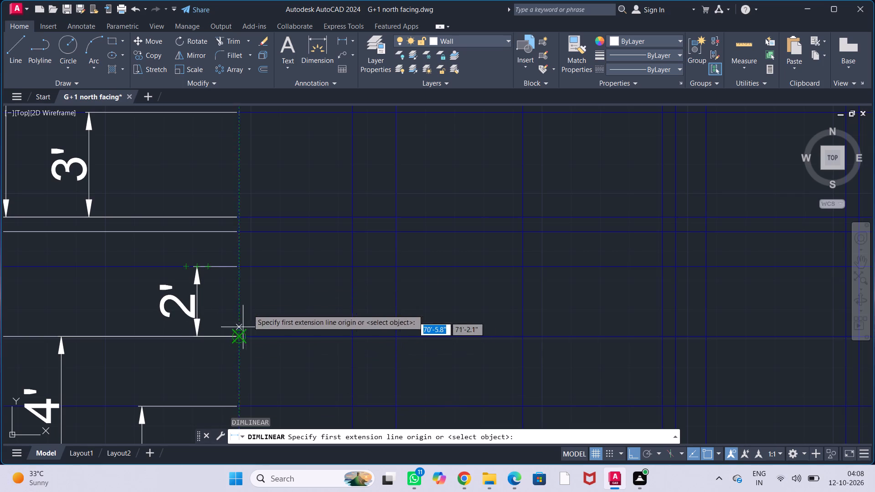
pyautogui.moveTo(240, 231); pyautogui.dragTo(240, 244)
pyautogui.click(239, 272)
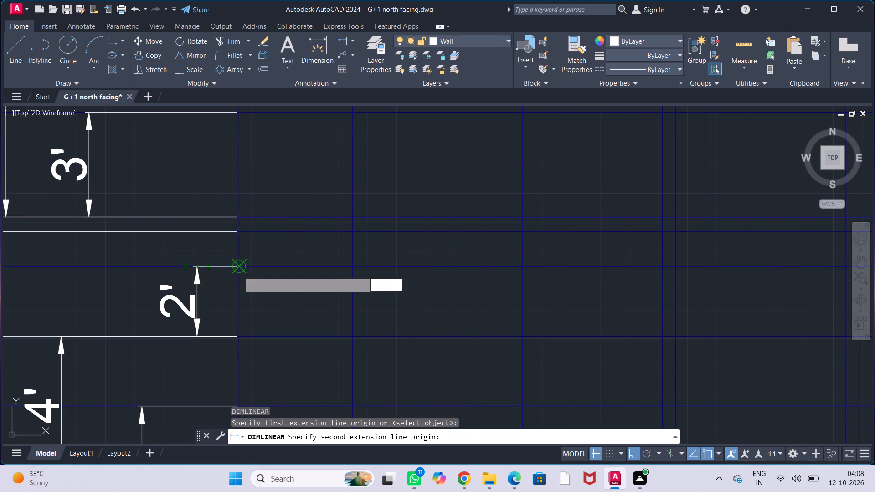
pyautogui.click(123, 287)
pyautogui.scroll(-2, 200, 290)
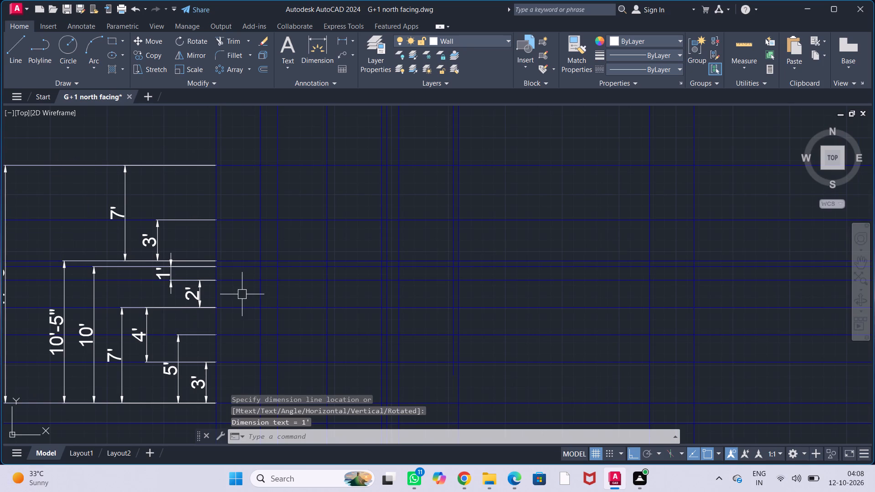
pyautogui.moveTo(243, 299); pyautogui.dragTo(242, 266, button='middle')
pyautogui.press('Escape')
pyautogui.press('Escape')
pyautogui.press('Escape')
pyautogui.press('Escape')
# Draw a 35' wide rectangle between the base level line and the lowest construction line, spanning the outer wall projection lines.
pyautogui.moveTo(237, 267); pyautogui.dragTo(214, 266, button='middle')
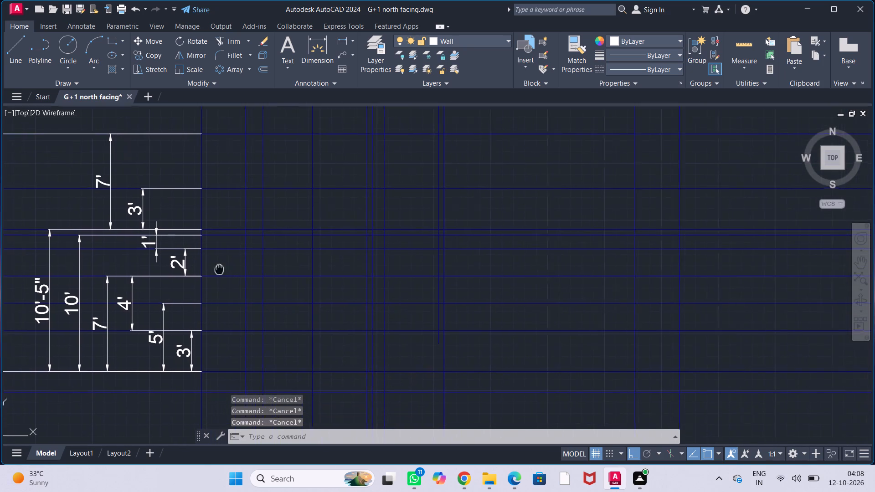
pyautogui.moveTo(214, 266); pyautogui.dragTo(212, 266, button='middle')
pyautogui.scroll(-1, 213, 265)
pyautogui.moveTo(230, 261); pyautogui.dragTo(184, 301, button='middle')
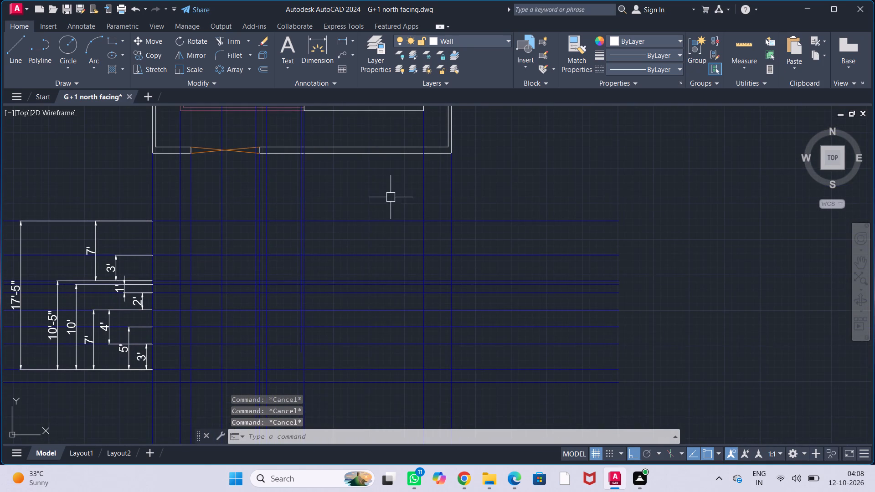
pyautogui.moveTo(391, 196); pyautogui.dragTo(401, 196, button='middle')
pyautogui.scroll(-1, 402, 193)
pyautogui.moveTo(402, 193); pyautogui.dragTo(396, 204, button='middle')
pyautogui.scroll(1, 396, 203)
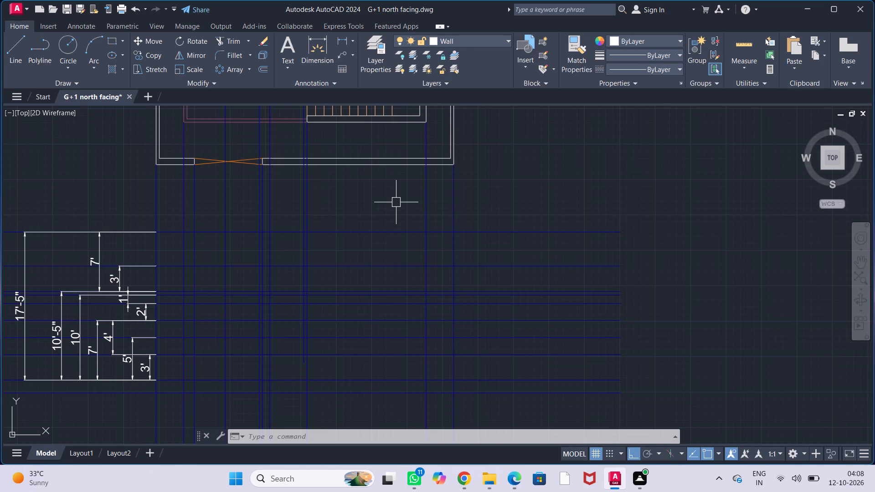
pyautogui.moveTo(381, 217); pyautogui.dragTo(407, 190, button='middle')
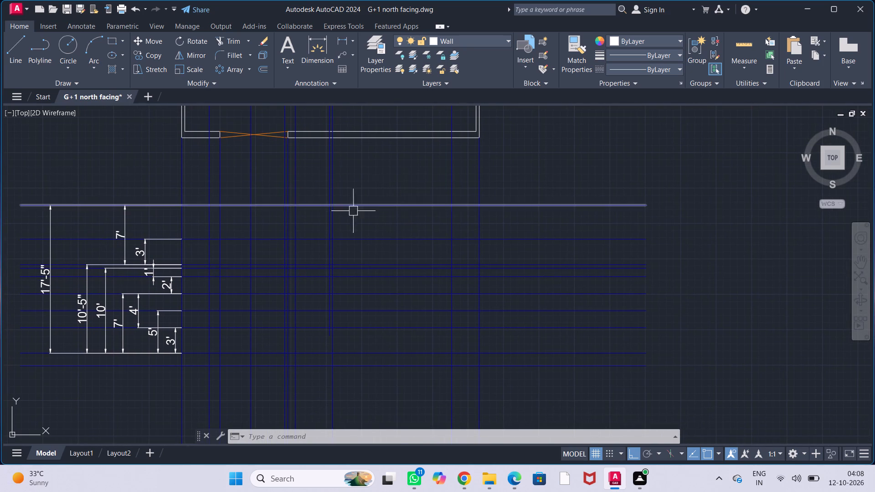
pyautogui.moveTo(244, 393); pyautogui.dragTo(246, 387, button='middle')
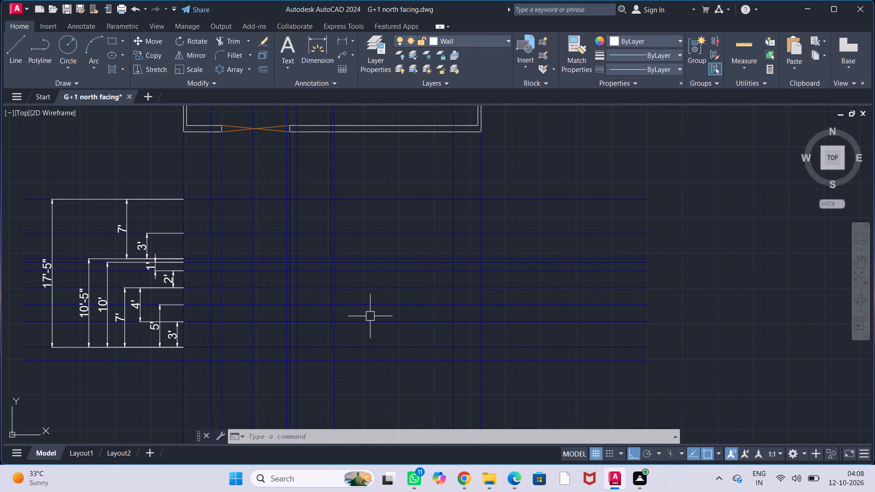
pyautogui.moveTo(379, 309); pyautogui.dragTo(384, 301, button='middle')
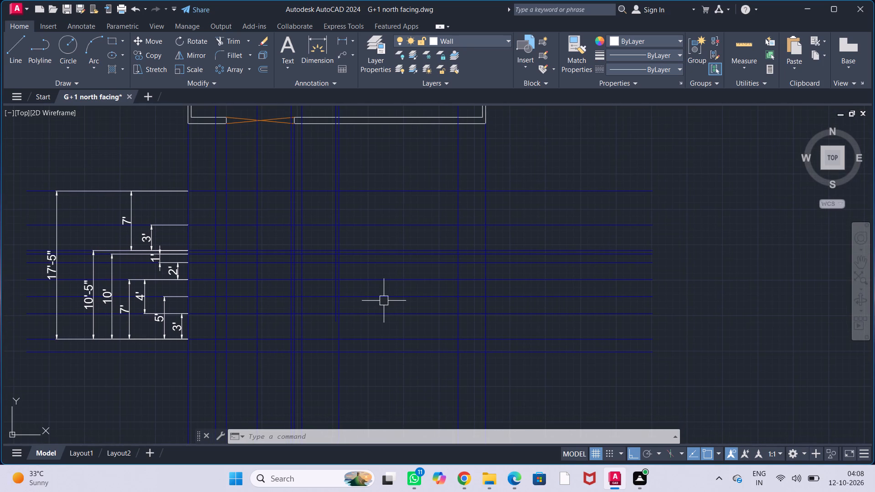
pyautogui.write('REC')
pyautogui.press('Return')
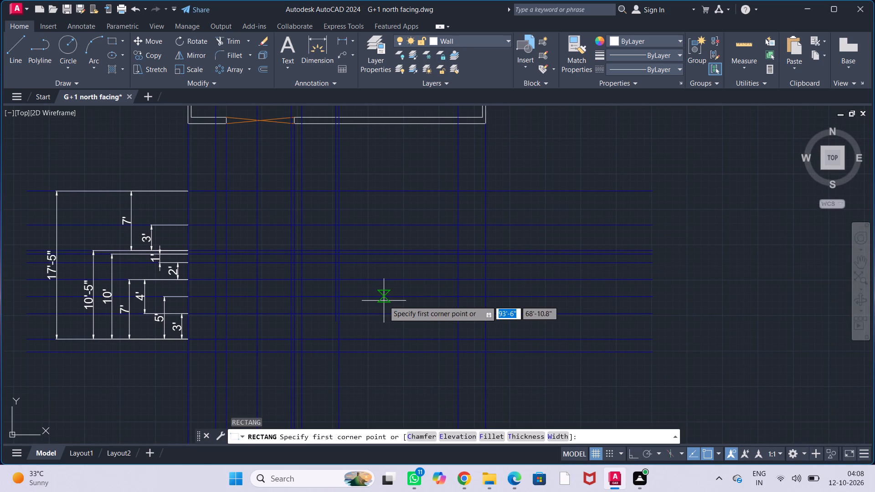
pyautogui.scroll(1, 208, 361)
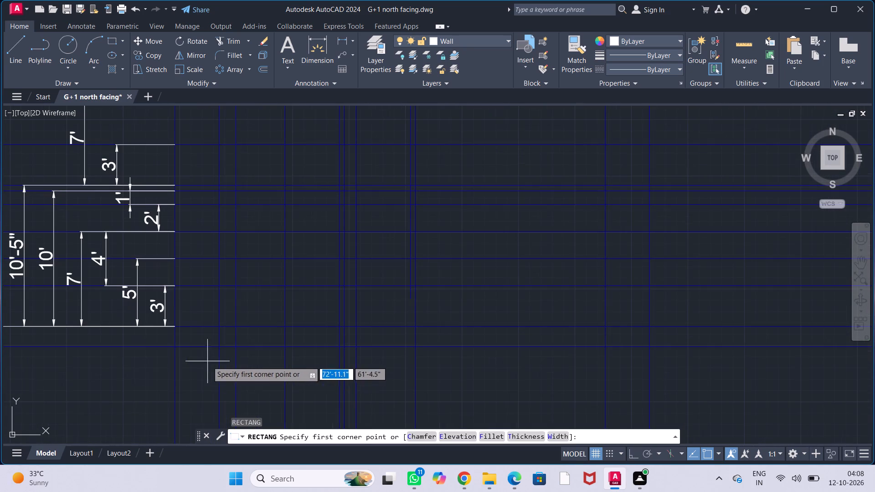
pyautogui.click(175, 325)
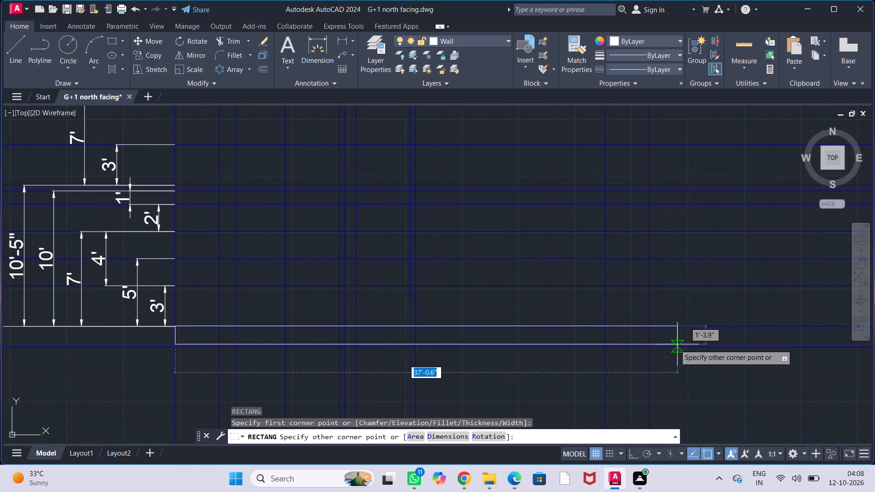
pyautogui.click(650, 345)
# Draw a 35' by 5' rectangle above the base level line, spanning the outer wall projection lines up to the 5' level.
pyautogui.moveTo(713, 367); pyautogui.dragTo(694, 392, button='middle')
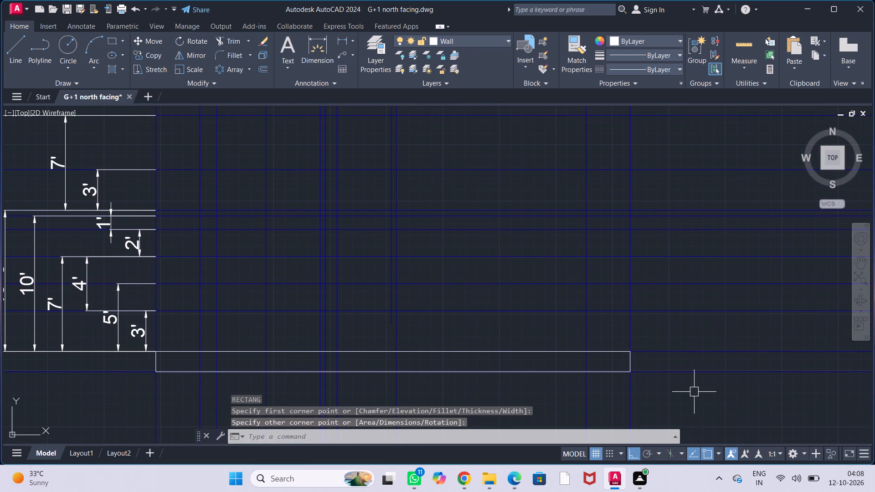
pyautogui.write('REC')
pyautogui.press('Return')
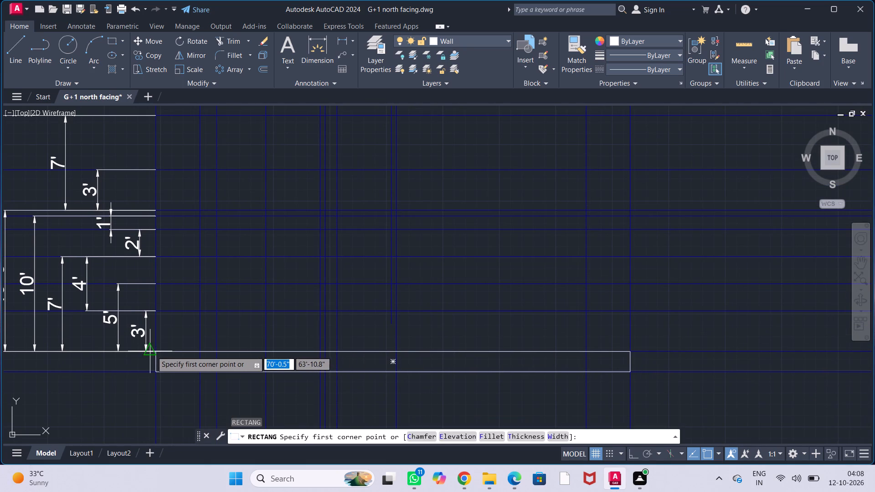
pyautogui.click(158, 352)
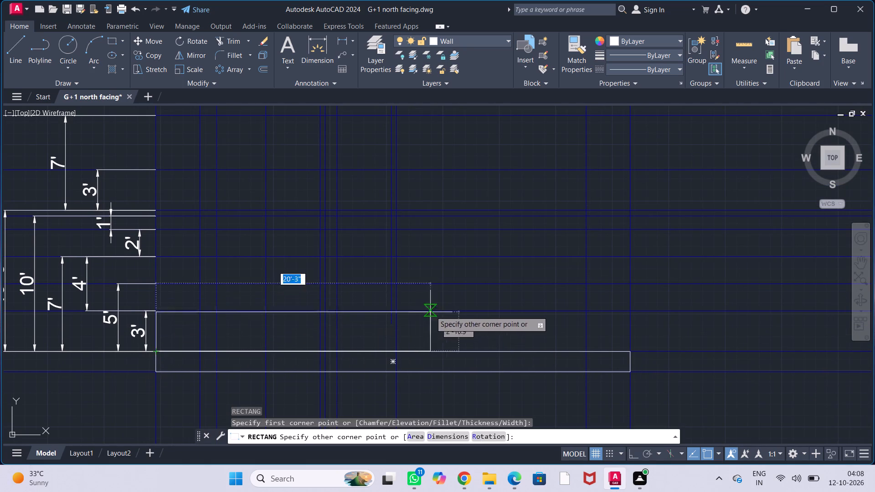
pyautogui.click(629, 286)
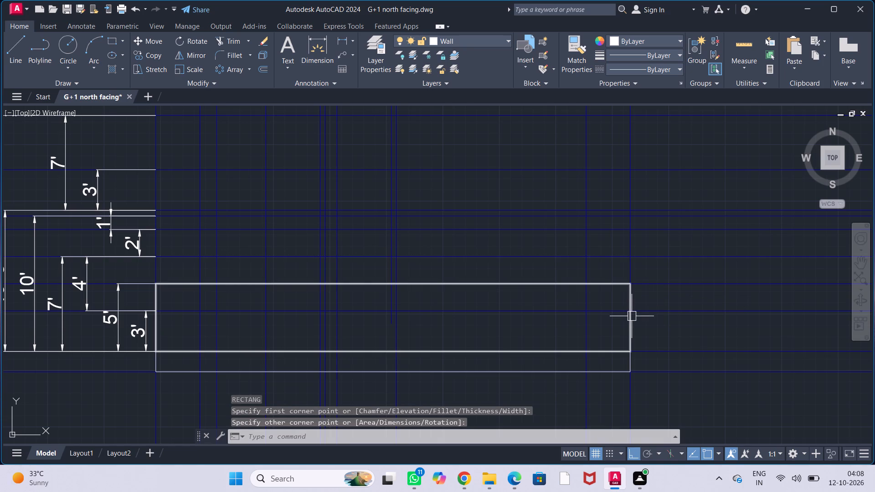
pyautogui.press('Escape')
pyautogui.press('Escape')
pyautogui.press('Escape')
pyautogui.press('Escape')
pyautogui.press('Escape')
# Draw a 14' by 10'-5" rectangle from the base level line up to the 10'-5" level, between the staircase block's projection lines.
pyautogui.scroll(-1, 570, 321)
pyautogui.moveTo(566, 312); pyautogui.dragTo(556, 347, button='middle')
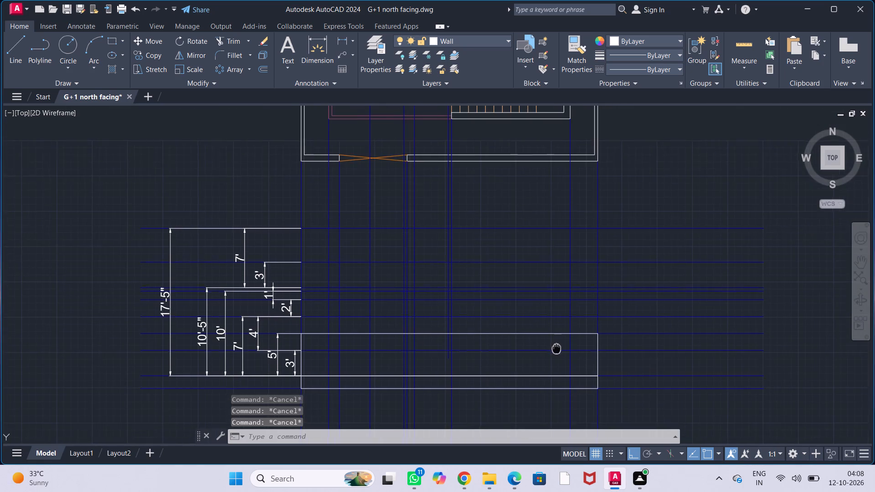
pyautogui.moveTo(556, 347); pyautogui.dragTo(553, 336, button='middle')
pyautogui.moveTo(512, 352); pyautogui.dragTo(512, 360, button='middle')
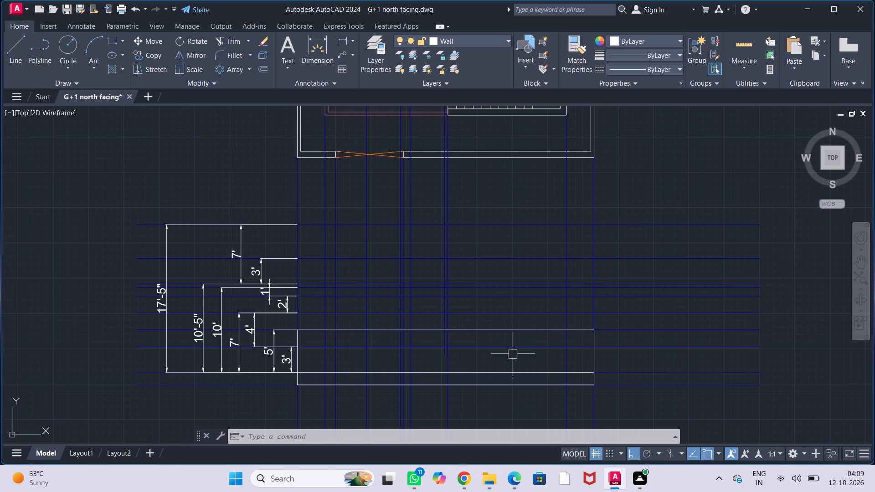
pyautogui.moveTo(499, 359); pyautogui.dragTo(475, 357, button='middle')
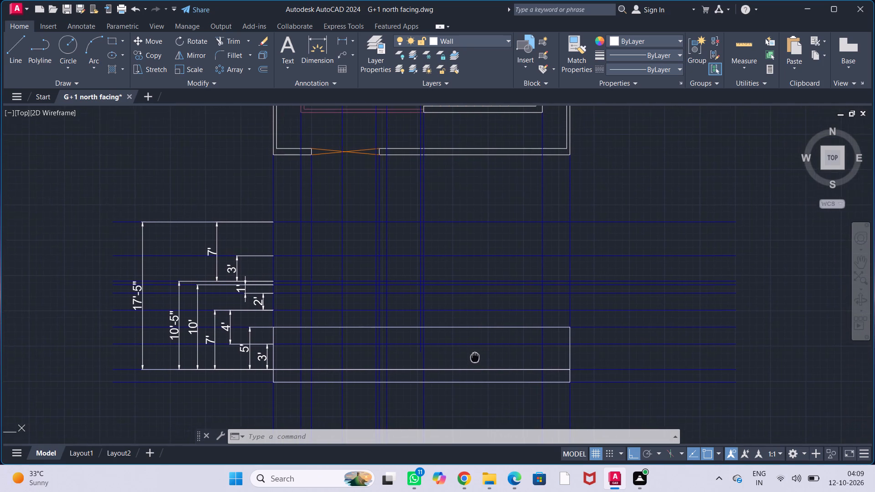
pyautogui.moveTo(475, 357); pyautogui.dragTo(471, 363, button='middle')
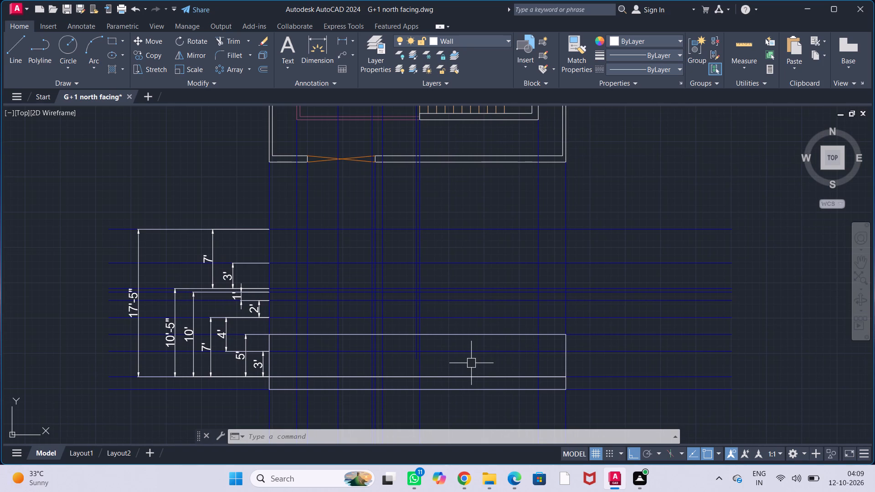
pyautogui.moveTo(471, 363); pyautogui.dragTo(471, 362, button='middle')
pyautogui.moveTo(471, 362); pyautogui.dragTo(477, 350, button='middle')
pyautogui.scroll(1, 477, 350)
pyautogui.moveTo(477, 350); pyautogui.dragTo(492, 350, button='middle')
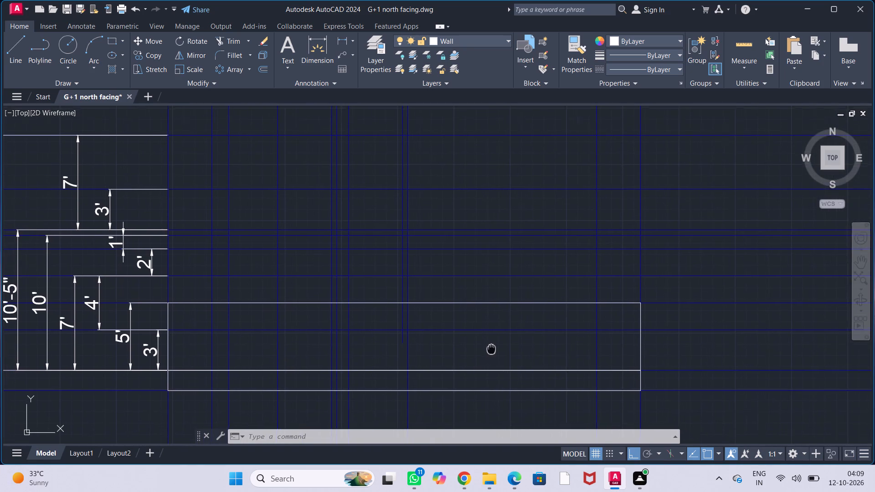
pyautogui.moveTo(492, 350); pyautogui.dragTo(492, 351, button='middle')
pyautogui.write('REC')
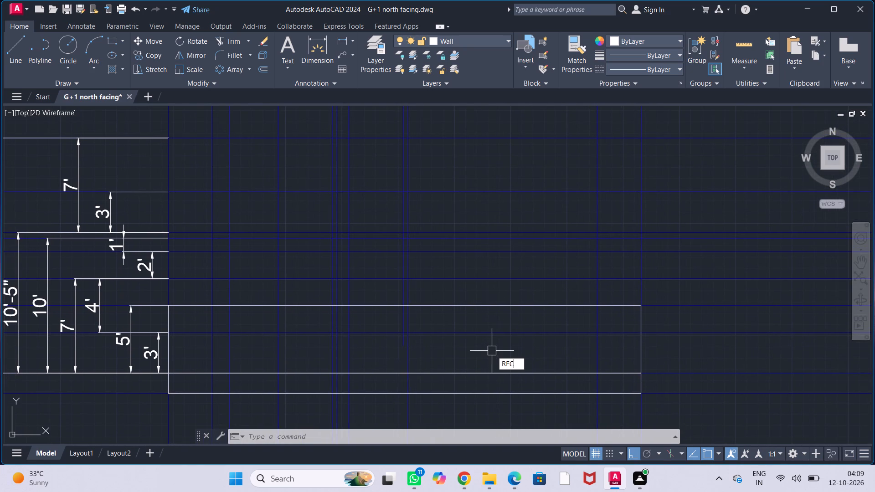
pyautogui.press('Return')
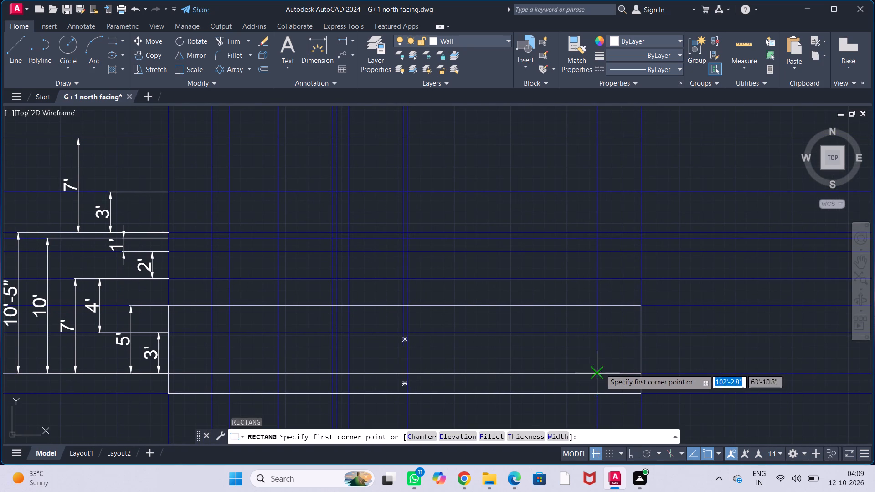
pyautogui.click(597, 372)
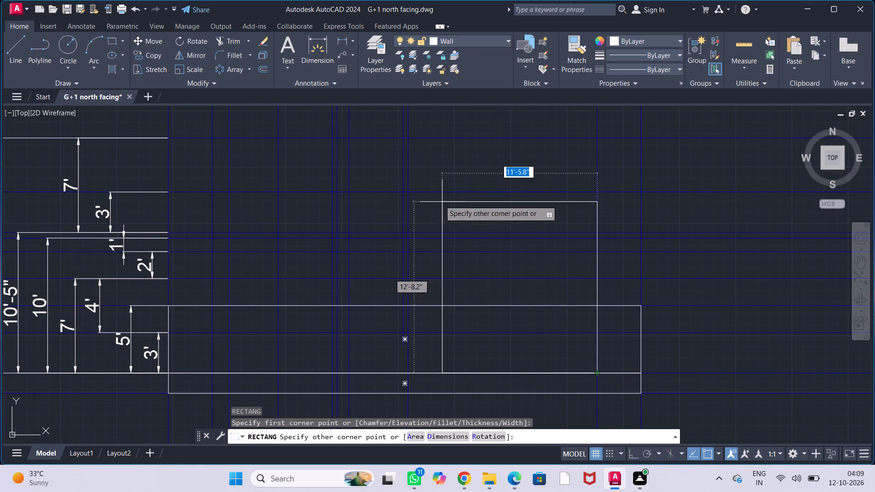
pyautogui.scroll(1, 410, 234)
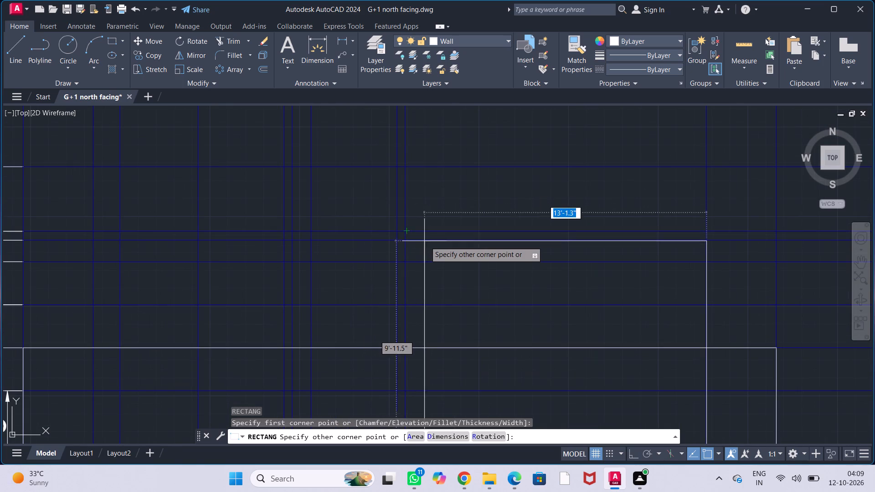
pyautogui.scroll(-1, 406, 230)
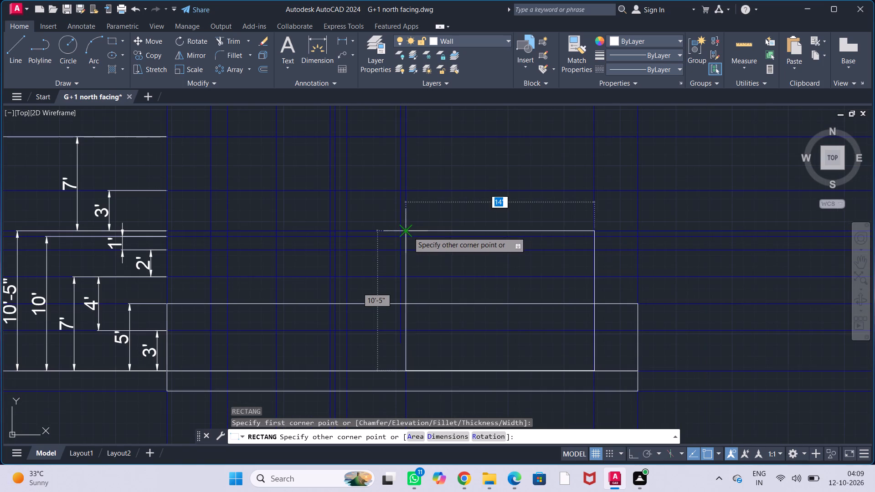
pyautogui.scroll(-1, 409, 230)
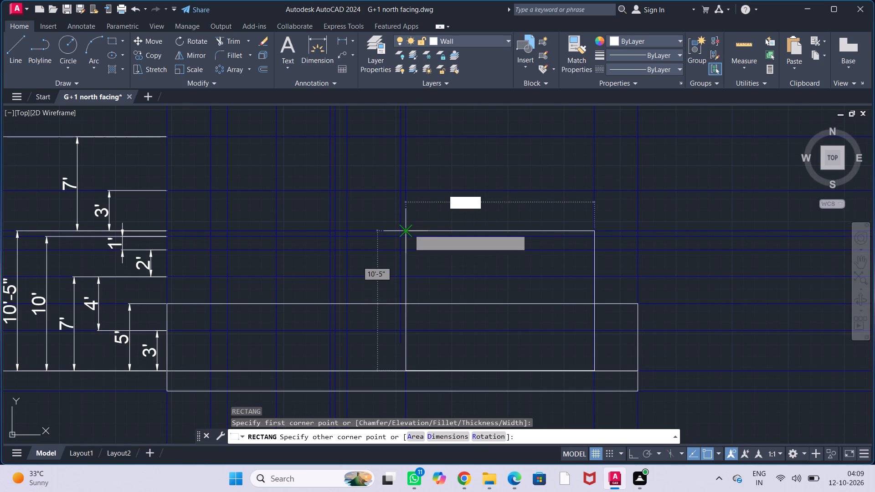
pyautogui.moveTo(409, 230); pyautogui.dragTo(409, 324, button='middle')
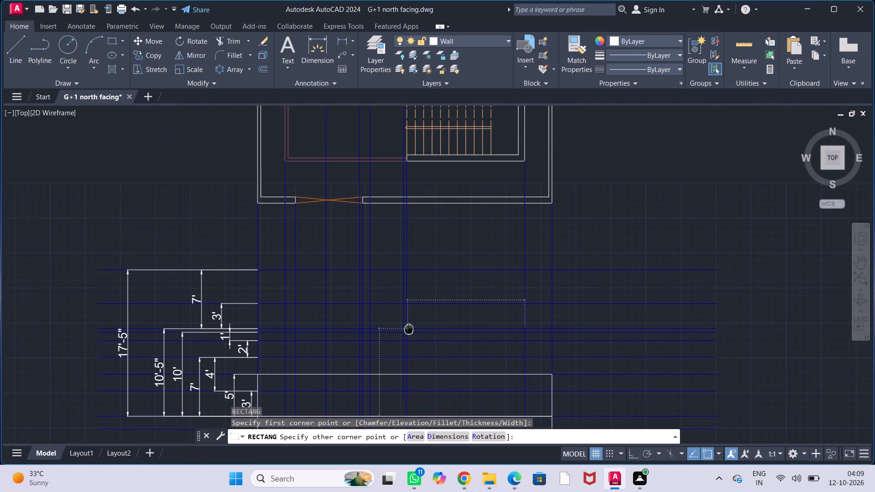
pyautogui.moveTo(409, 324); pyautogui.dragTo(410, 307, button='middle')
pyautogui.scroll(1, 410, 306)
pyautogui.click(410, 304)
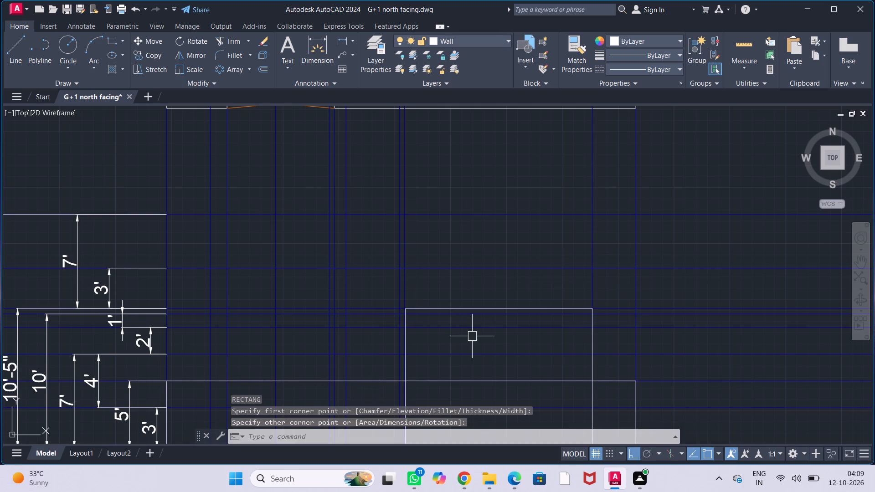
# Stretch the short vertical projection line beside the staircase block down to the lower ends of the other projection lines.
pyautogui.press('Escape')
pyautogui.press('Escape')
pyautogui.press('Escape')
pyautogui.moveTo(499, 331); pyautogui.dragTo(502, 203, button='middle')
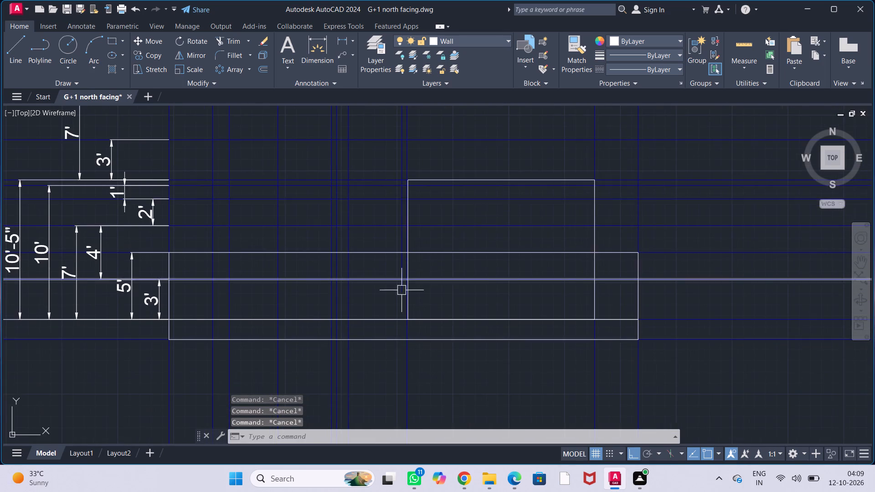
pyautogui.scroll(2, 401, 290)
pyautogui.click(399, 287)
pyautogui.click(396, 297)
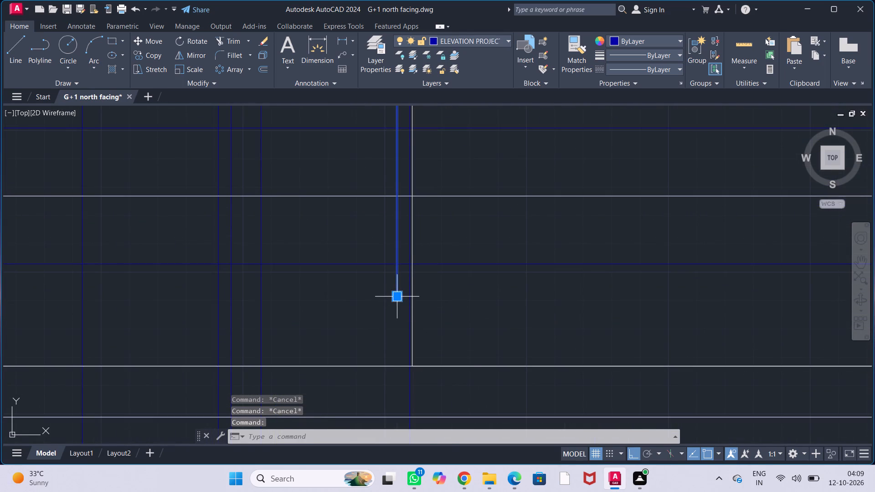
pyautogui.scroll(-1, 397, 353)
pyautogui.moveTo(404, 301); pyautogui.dragTo(415, 274, button='middle')
pyautogui.moveTo(389, 416); pyautogui.dragTo(410, 241, button='middle')
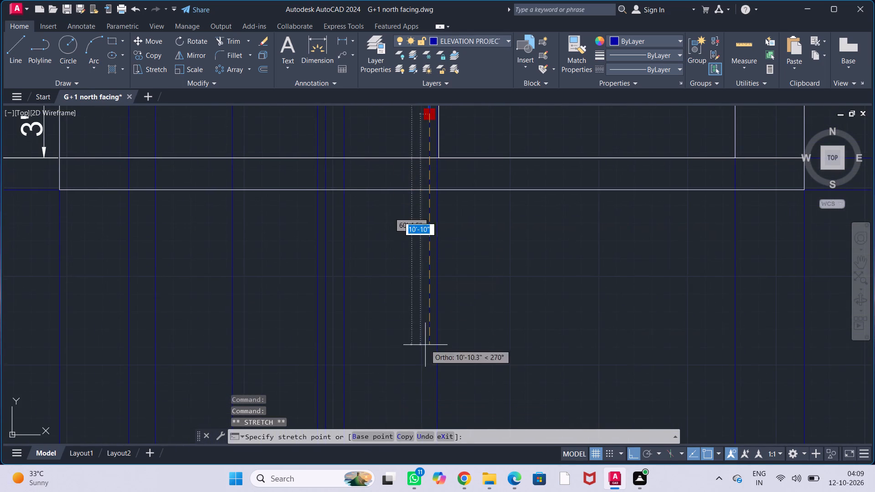
pyautogui.moveTo(416, 237); pyautogui.dragTo(425, 189, button='middle')
pyautogui.scroll(-2, 395, 275)
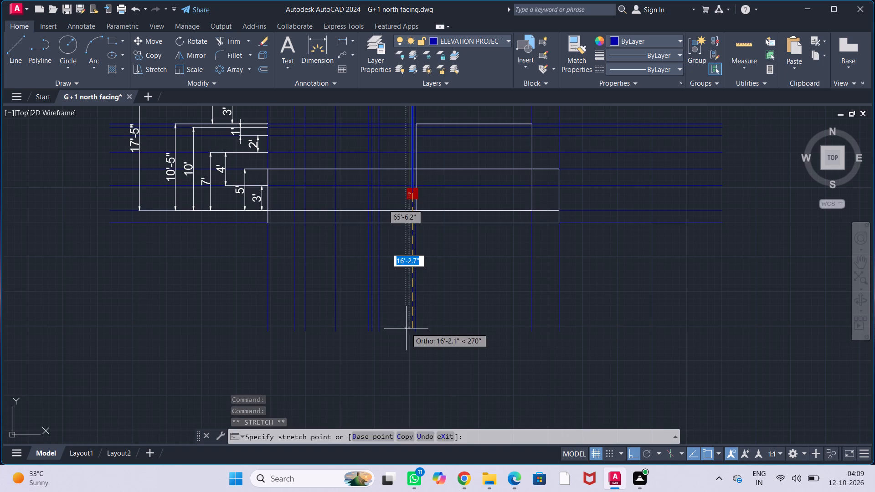
pyautogui.click(406, 328)
pyautogui.press('Escape')
pyautogui.press('Escape')
pyautogui.press('Escape')
pyautogui.press('Escape')
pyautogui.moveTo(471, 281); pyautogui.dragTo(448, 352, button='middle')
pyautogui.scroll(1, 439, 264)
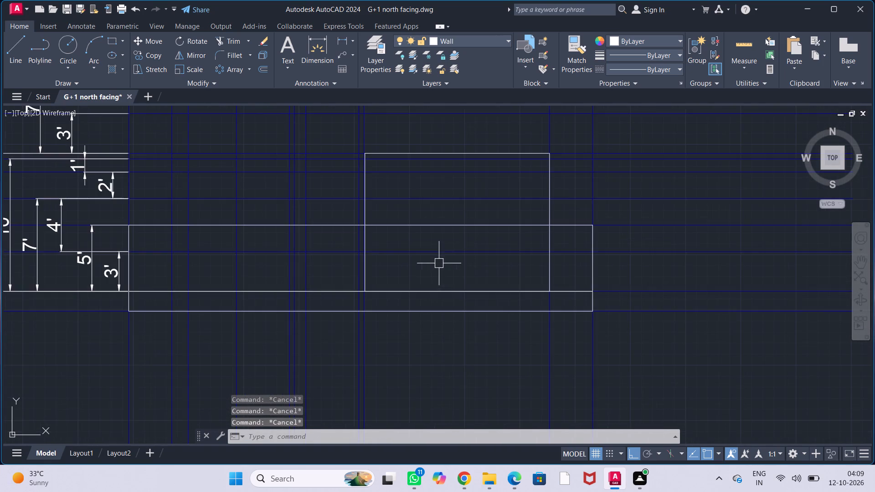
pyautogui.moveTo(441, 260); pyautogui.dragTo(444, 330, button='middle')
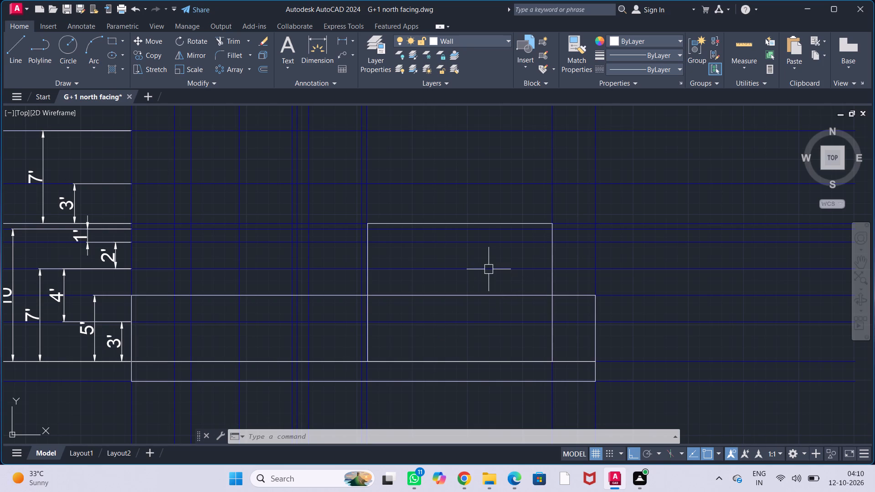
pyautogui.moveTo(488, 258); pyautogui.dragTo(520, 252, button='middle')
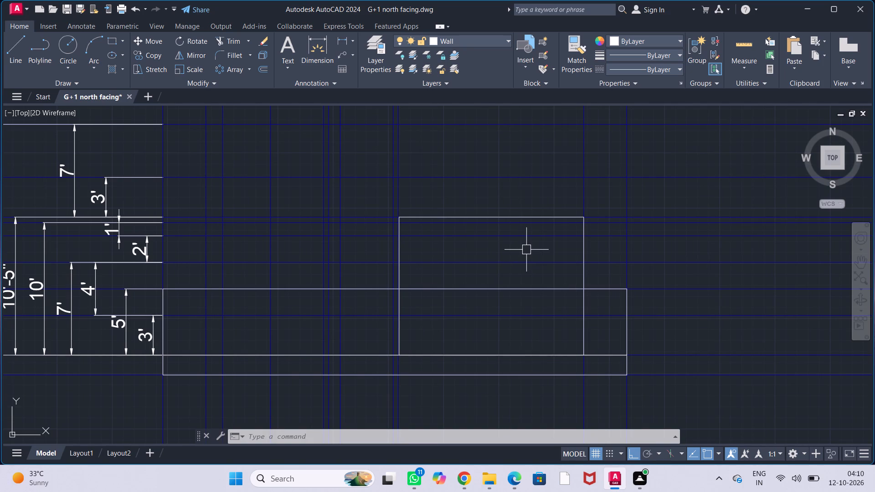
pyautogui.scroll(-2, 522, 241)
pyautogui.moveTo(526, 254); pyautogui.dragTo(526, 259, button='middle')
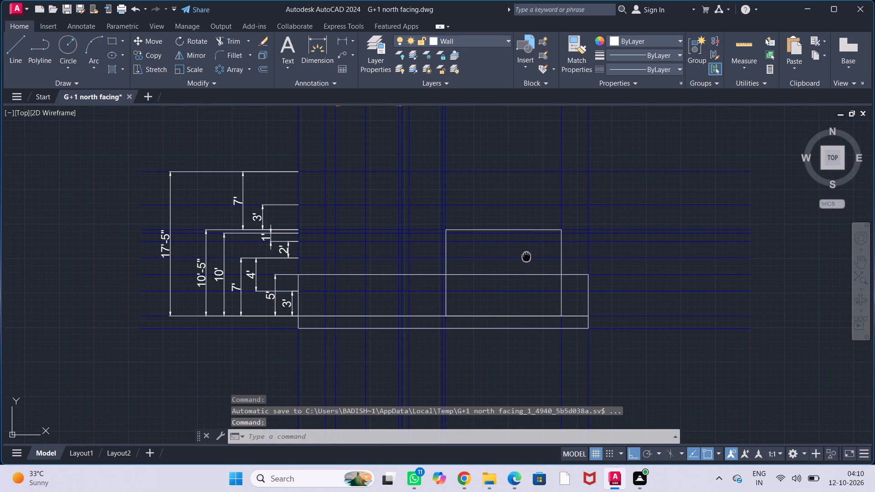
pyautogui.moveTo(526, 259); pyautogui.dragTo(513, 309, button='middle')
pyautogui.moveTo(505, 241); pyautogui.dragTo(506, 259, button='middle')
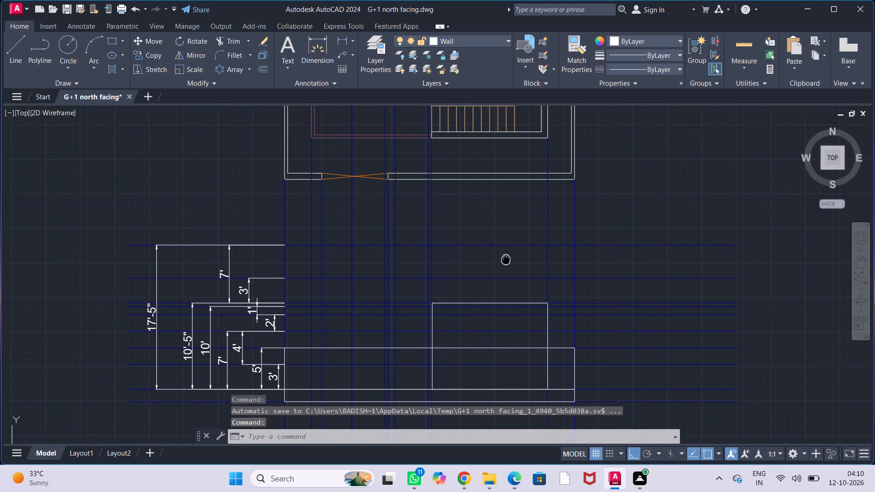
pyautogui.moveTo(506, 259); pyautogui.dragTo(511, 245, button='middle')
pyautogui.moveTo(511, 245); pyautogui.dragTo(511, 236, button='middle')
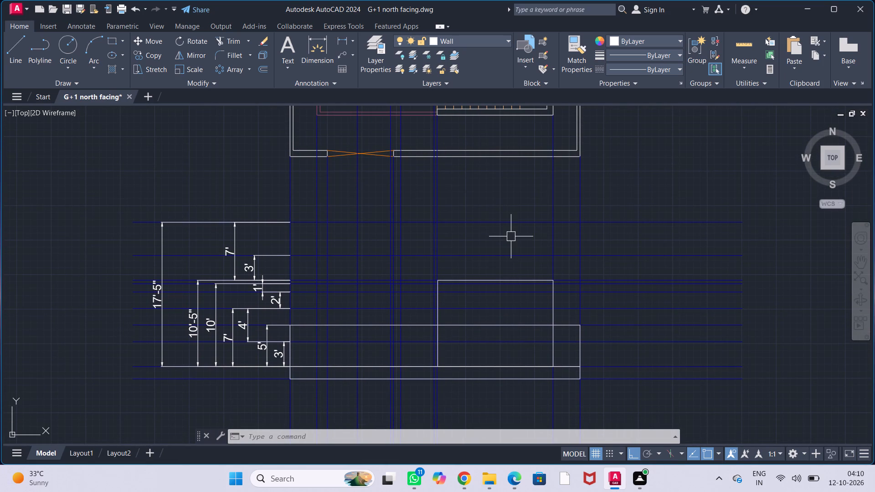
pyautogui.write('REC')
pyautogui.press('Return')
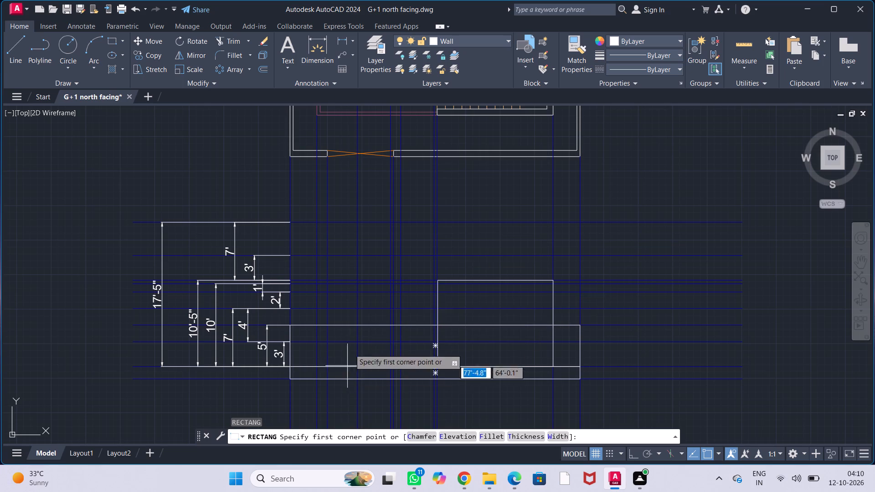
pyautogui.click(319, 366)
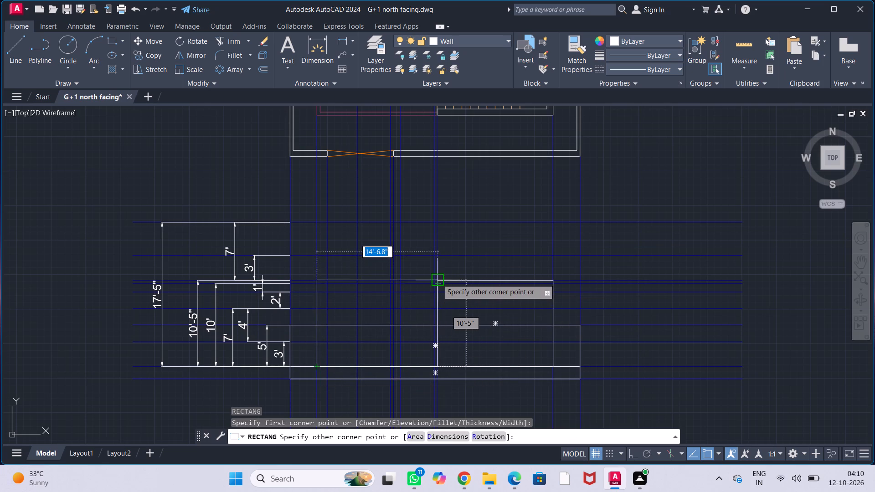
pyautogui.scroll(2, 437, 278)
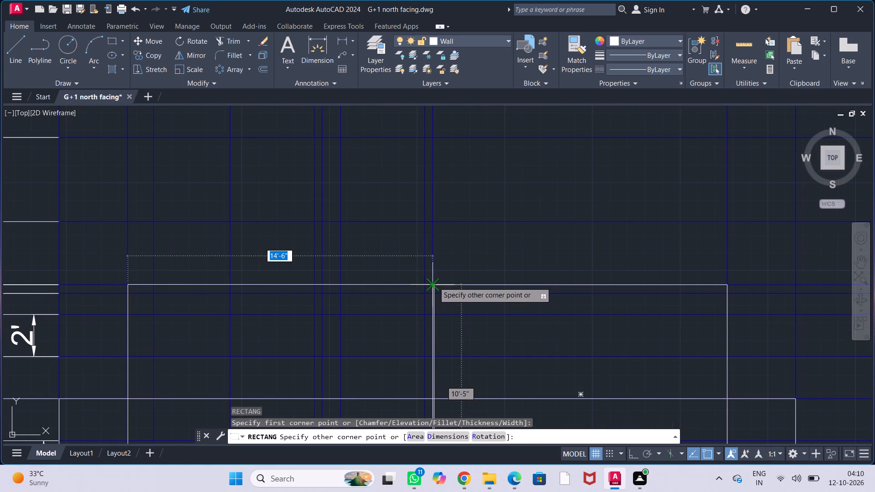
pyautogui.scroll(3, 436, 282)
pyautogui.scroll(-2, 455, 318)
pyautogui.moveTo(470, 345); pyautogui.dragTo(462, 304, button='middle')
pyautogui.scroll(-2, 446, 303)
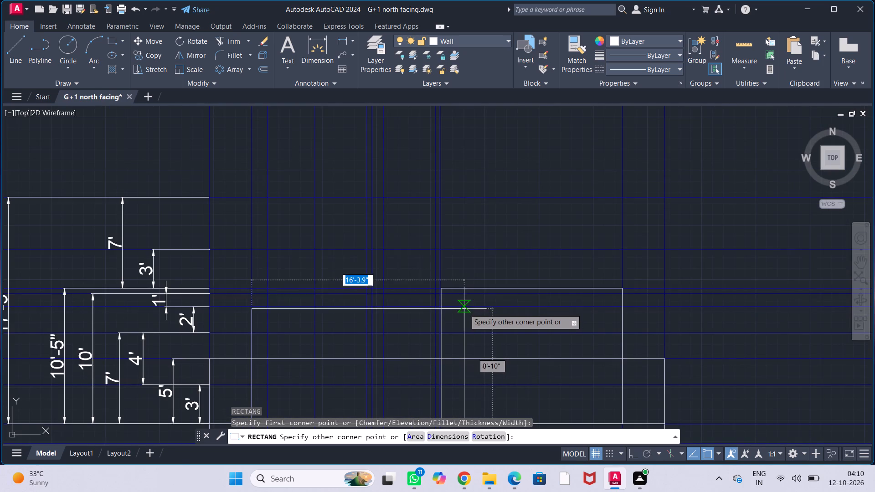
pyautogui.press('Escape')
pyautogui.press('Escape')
# Delete the 14' by 10'-5" staircase block rectangle from the elevation.
pyautogui.click(501, 284)
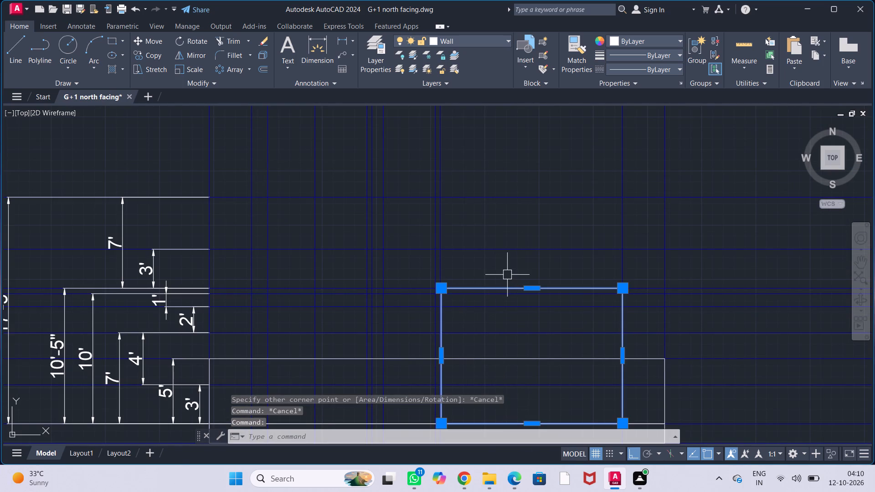
pyautogui.press('Delete')
# Redraw the staircase block as a 14' by 10'-5" rectangle from the 10'-5" level down to the base level line, between its projection lines.
pyautogui.moveTo(508, 274); pyautogui.dragTo(531, 238, button='middle')
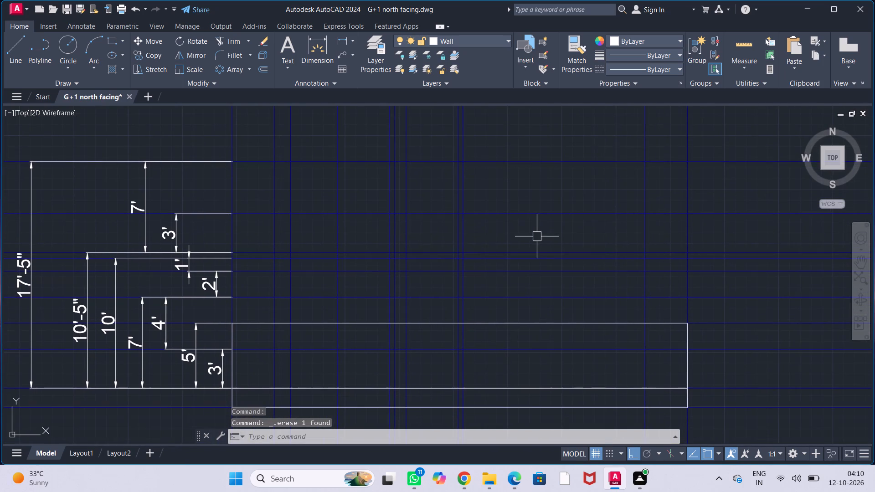
pyautogui.scroll(-1, 537, 236)
pyautogui.moveTo(537, 236); pyautogui.dragTo(512, 268, button='middle')
pyautogui.write('REC')
pyautogui.press('Return')
pyautogui.moveTo(513, 251); pyautogui.dragTo(496, 299, button='middle')
pyautogui.scroll(2, 459, 210)
pyautogui.moveTo(480, 268); pyautogui.dragTo(459, 168, button='middle')
pyautogui.scroll(-2, 466, 267)
pyautogui.moveTo(474, 259); pyautogui.dragTo(471, 217, button='middle')
pyautogui.scroll(2, 469, 266)
pyautogui.scroll(3, 392, 295)
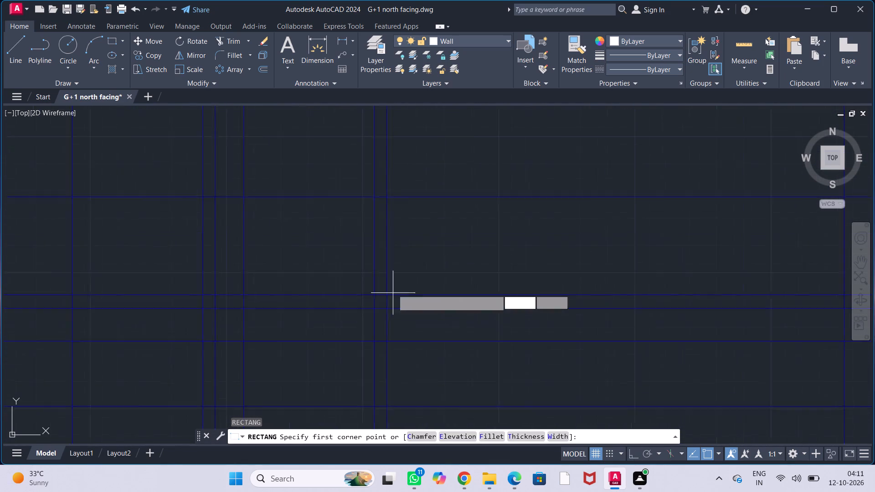
pyautogui.click(381, 294)
pyautogui.scroll(-3, 476, 336)
pyautogui.moveTo(502, 369); pyautogui.dragTo(465, 224, button='middle')
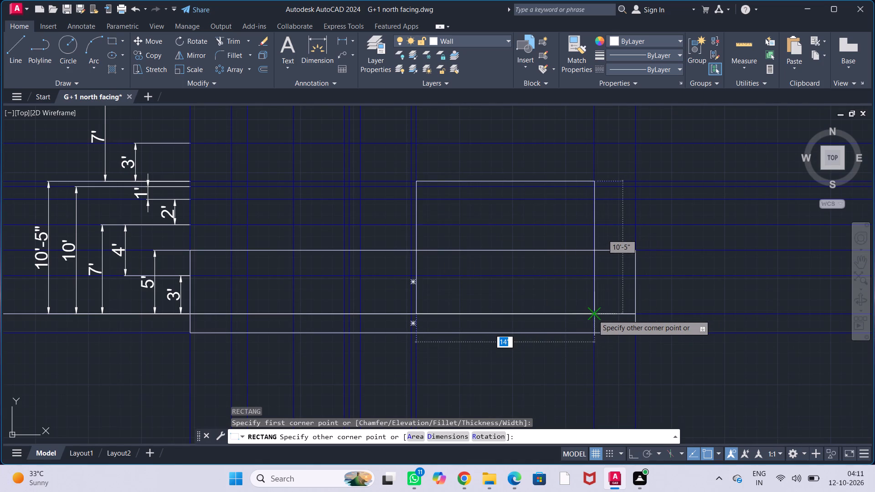
pyautogui.click(593, 315)
# Draw a rectangle about 14'-6" by 10'-5" for the parking portion, from the staircase block's upper corner down to the base level line.
pyautogui.moveTo(512, 294); pyautogui.dragTo(551, 328, button='middle')
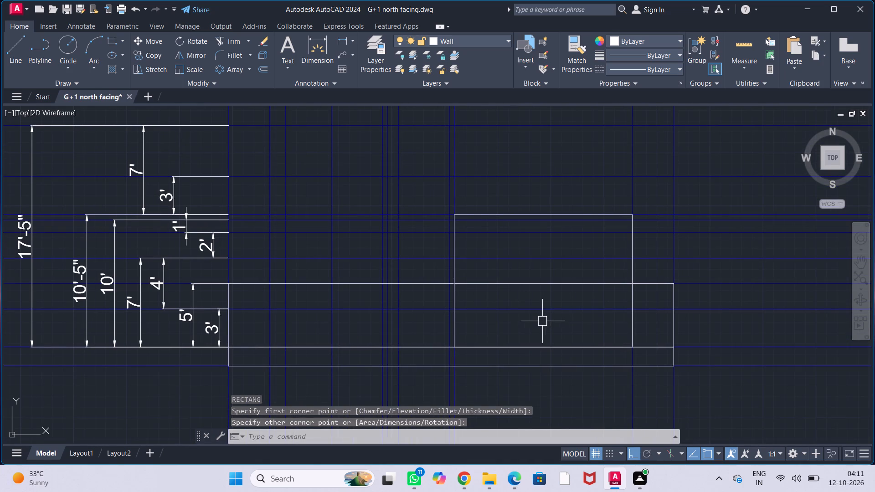
pyautogui.write('REC')
pyautogui.press('Return')
pyautogui.scroll(2, 457, 209)
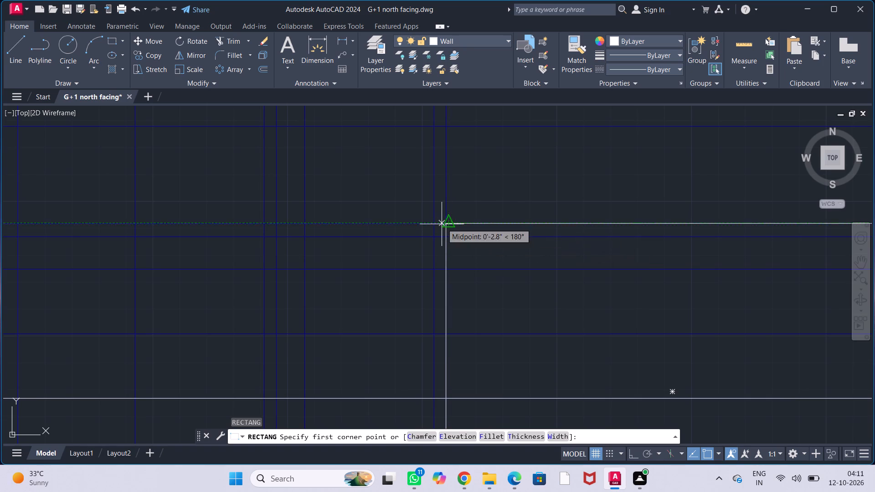
pyautogui.click(442, 224)
pyautogui.scroll(-3, 325, 318)
pyautogui.moveTo(318, 336); pyautogui.dragTo(332, 280, button='middle')
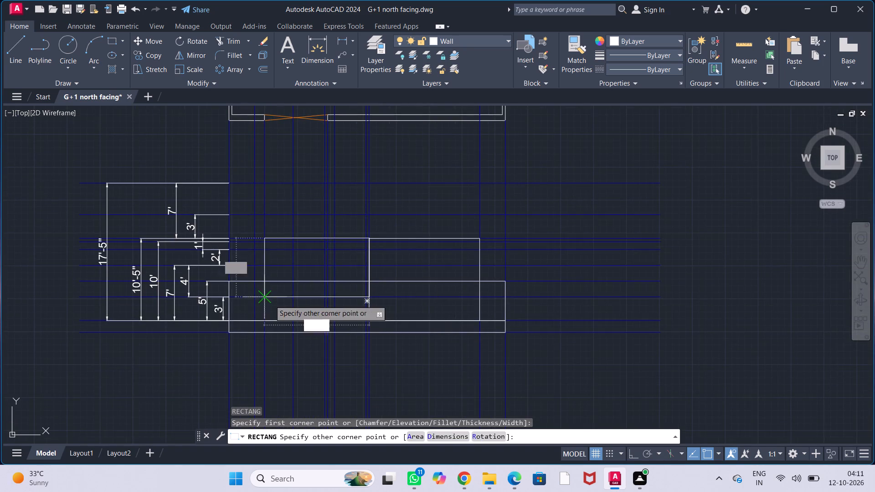
pyautogui.scroll(2, 264, 299)
pyautogui.click(236, 355)
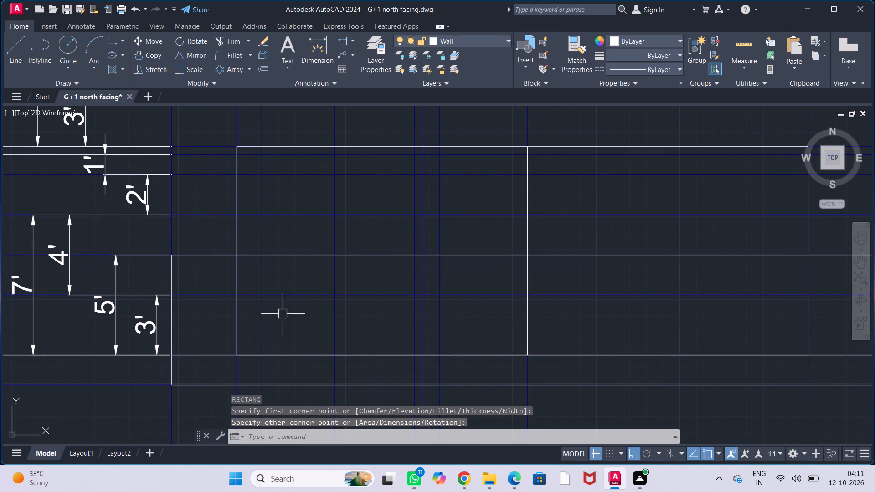
# Draw a 5' high rectangle for the gate between the base level line and the 5' level, below the gate in the plan.
pyautogui.scroll(-1, 323, 303)
pyautogui.moveTo(320, 305); pyautogui.dragTo(314, 362, button='middle')
pyautogui.scroll(-1, 302, 354)
pyautogui.moveTo(302, 354); pyautogui.dragTo(309, 367, button='middle')
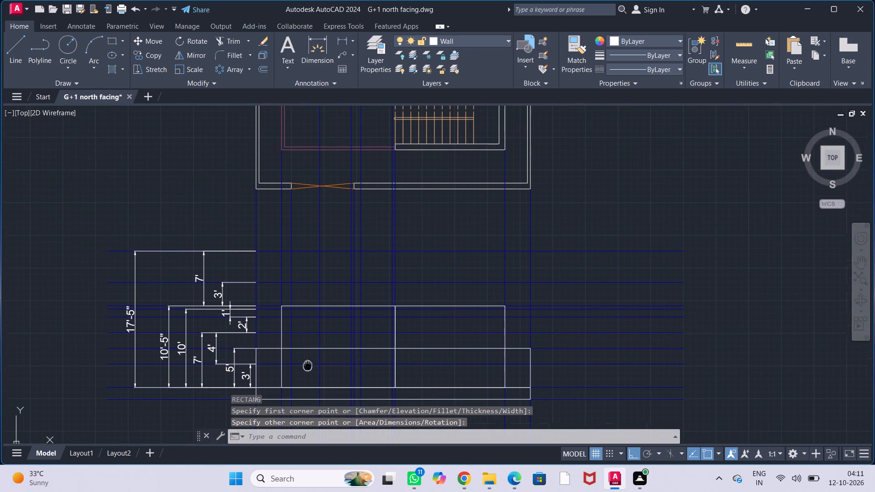
pyautogui.moveTo(309, 367); pyautogui.dragTo(309, 368, button='middle')
pyautogui.moveTo(309, 301); pyautogui.dragTo(315, 281, button='middle')
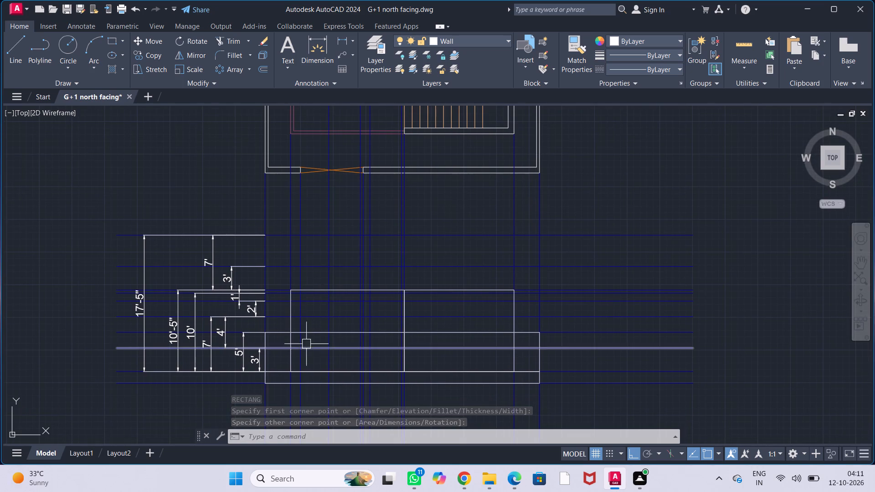
pyautogui.moveTo(307, 345); pyautogui.dragTo(303, 314, button='middle')
pyautogui.write('REC')
pyautogui.press('Return')
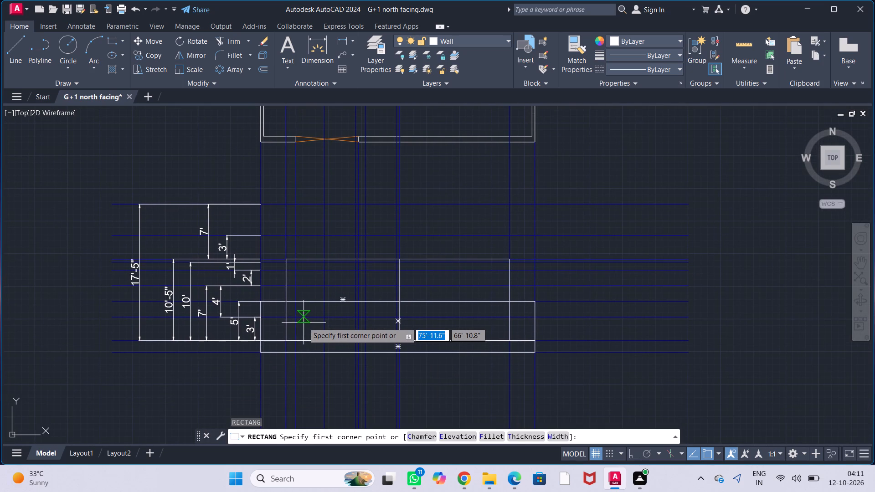
pyautogui.scroll(2, 305, 319)
pyautogui.scroll(-1, 315, 312)
pyautogui.moveTo(315, 312); pyautogui.dragTo(304, 341, button='middle')
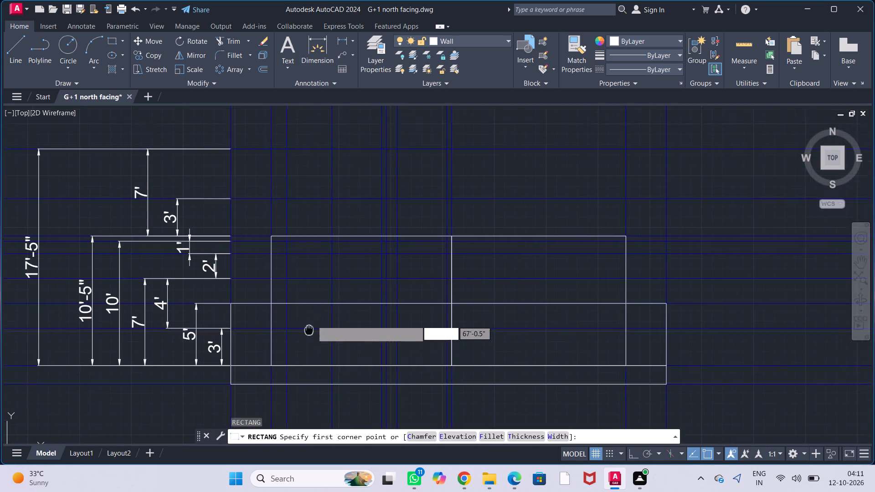
pyautogui.moveTo(304, 341); pyautogui.dragTo(316, 344, button='middle')
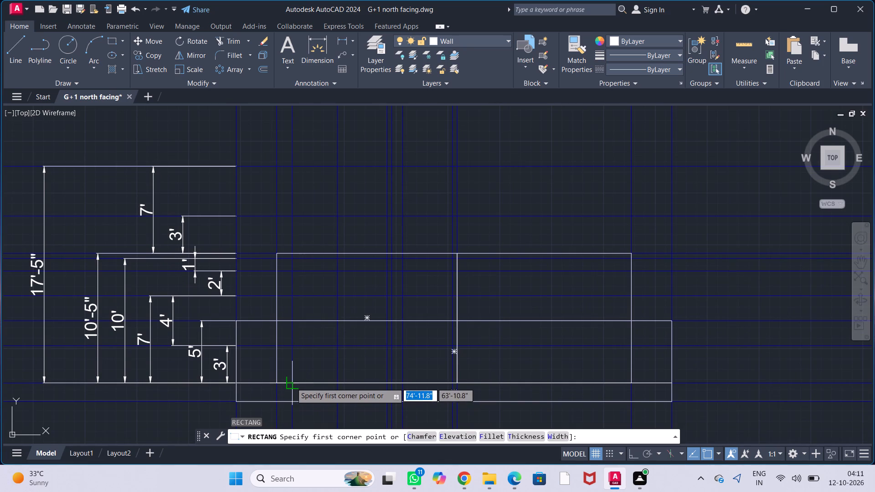
pyautogui.click(292, 380)
pyautogui.moveTo(374, 340); pyautogui.dragTo(361, 389, button='middle')
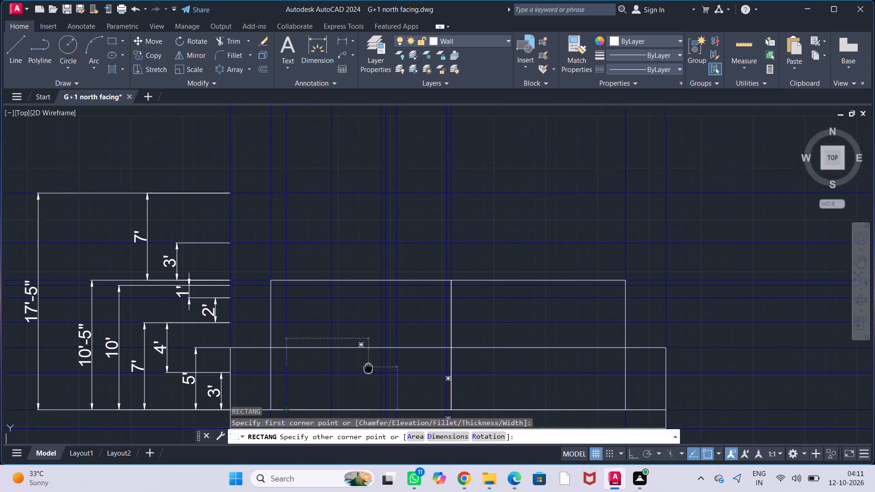
pyautogui.moveTo(361, 389); pyautogui.dragTo(360, 394, button='middle')
pyautogui.scroll(1, 379, 376)
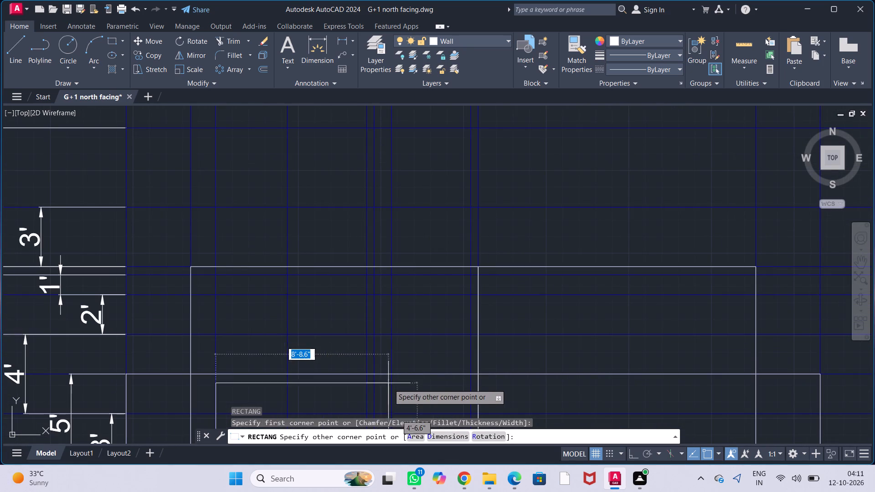
pyautogui.click(382, 372)
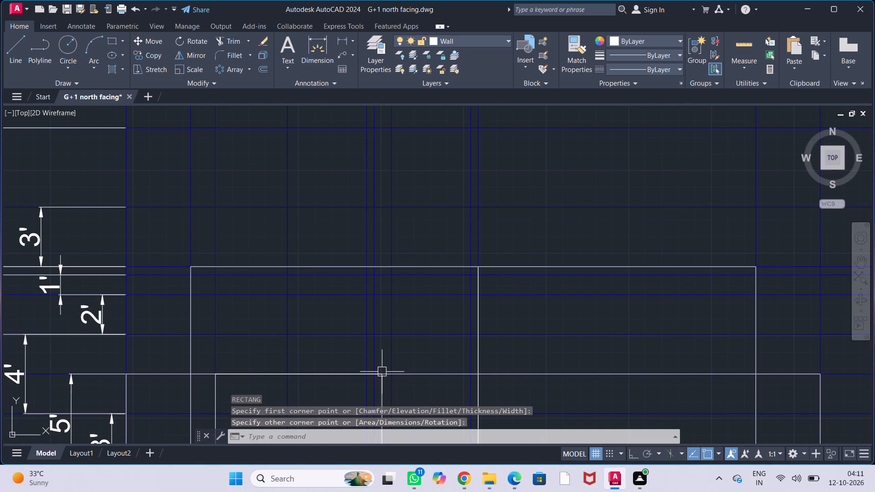
# Examine the new elevation rectangles against the gate, parking and staircase in the plan above.
pyautogui.scroll(-1, 360, 383)
pyautogui.moveTo(344, 392); pyautogui.dragTo(371, 322, button='middle')
pyautogui.scroll(-1, 391, 304)
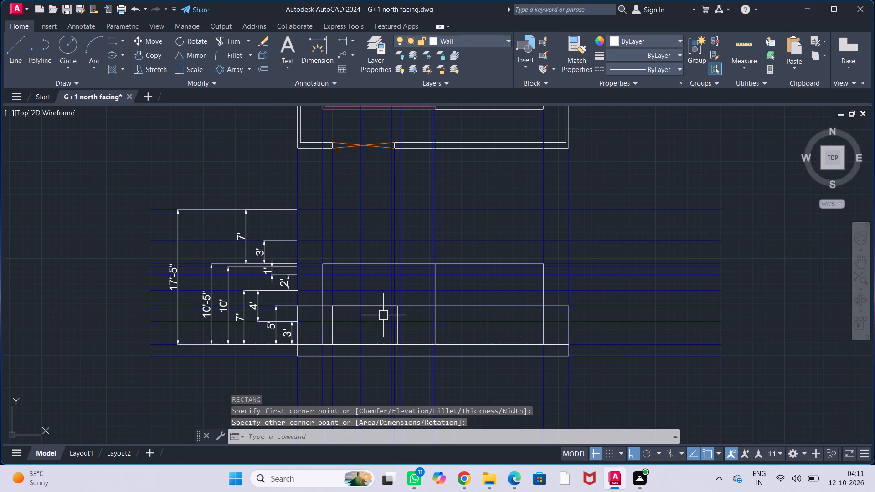
pyautogui.moveTo(384, 315); pyautogui.dragTo(366, 347, button='middle')
pyautogui.moveTo(466, 210); pyautogui.dragTo(476, 276, button='middle')
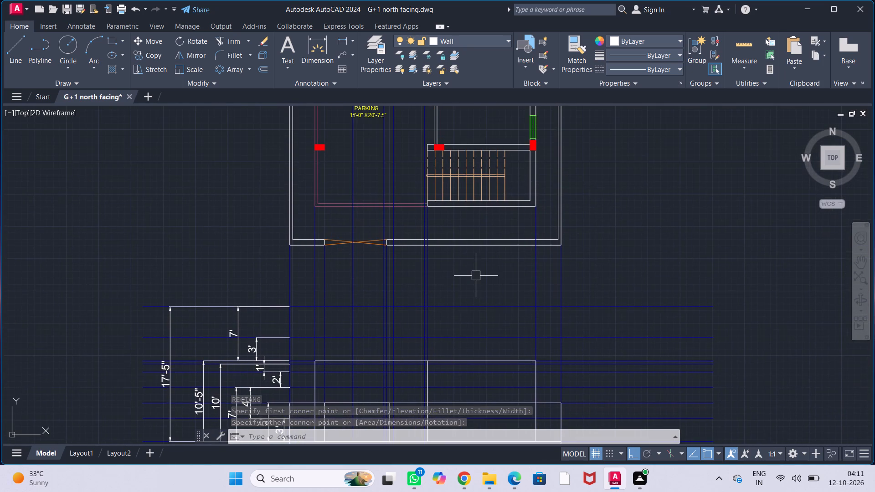
pyautogui.scroll(-1, 476, 276)
pyautogui.moveTo(476, 276); pyautogui.dragTo(473, 262, button='middle')
pyautogui.scroll(1, 469, 268)
pyautogui.moveTo(473, 266); pyautogui.dragTo(473, 265, button='middle')
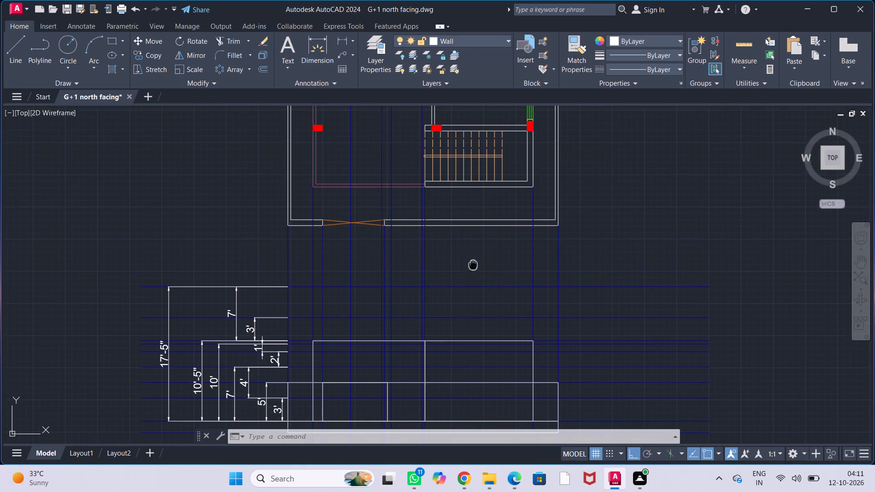
# Draw a 7' high rectangle for the parking-side door, between its projection lines from the base level line to the 7' level.
pyautogui.moveTo(473, 265); pyautogui.dragTo(475, 260, button='middle')
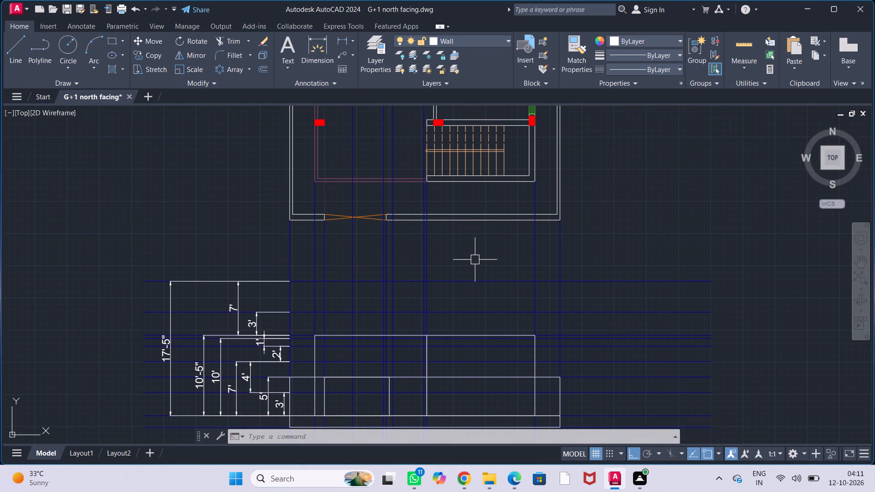
pyautogui.scroll(-1, 475, 260)
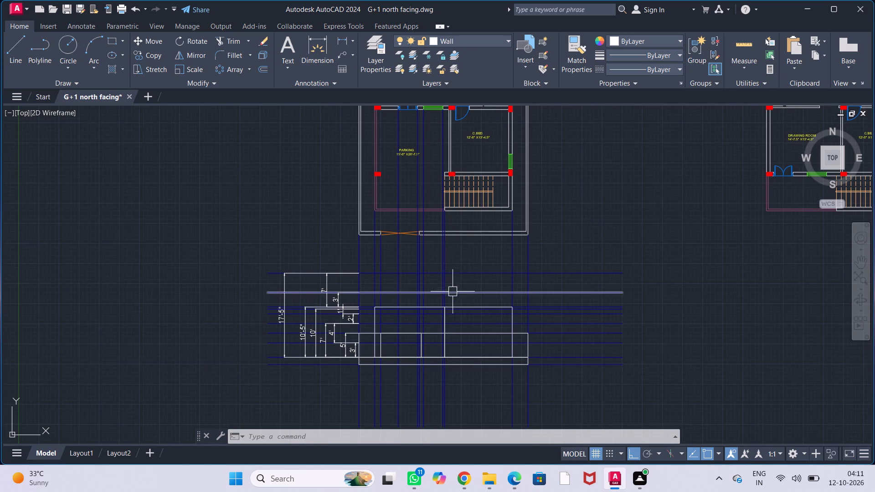
pyautogui.moveTo(468, 261); pyautogui.dragTo(465, 243, button='middle')
pyautogui.scroll(2, 416, 299)
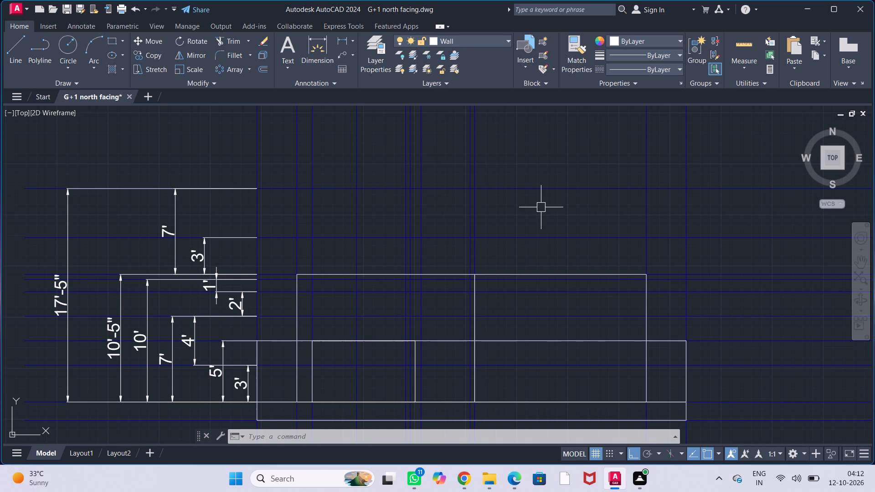
pyautogui.scroll(-1, 539, 210)
pyautogui.moveTo(553, 168); pyautogui.dragTo(507, 323, button='middle')
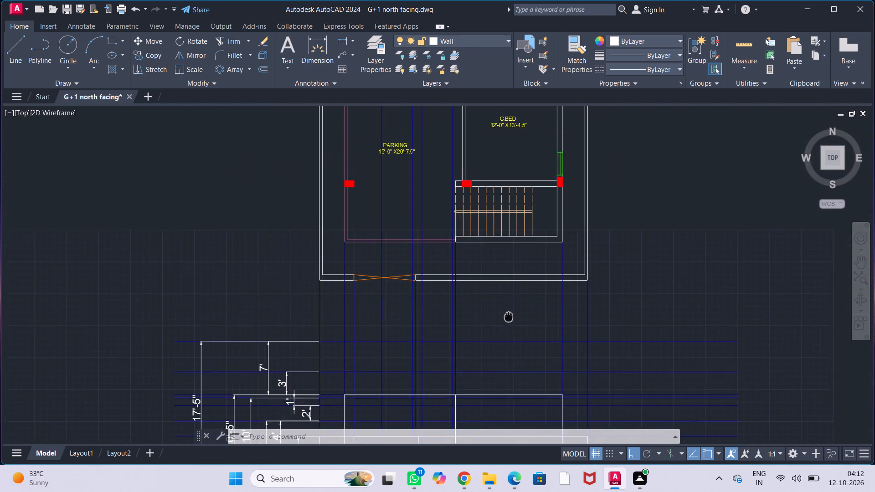
pyautogui.moveTo(507, 323); pyautogui.dragTo(526, 178, button='middle')
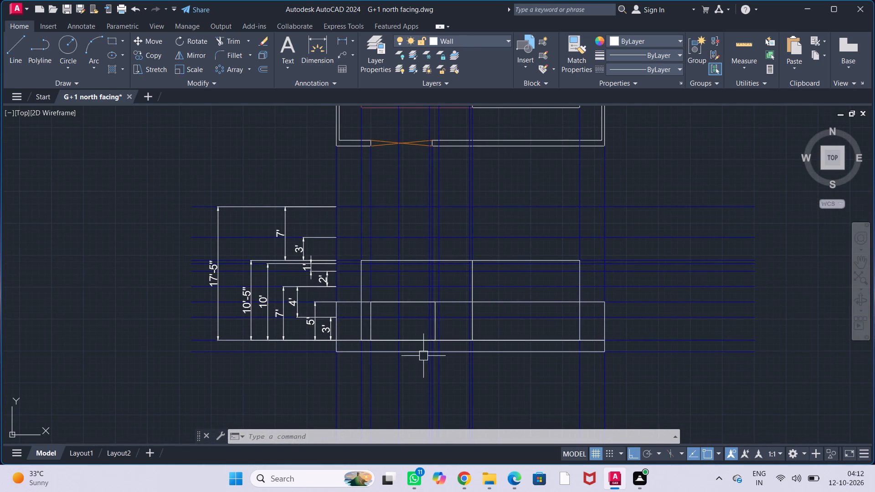
pyautogui.scroll(1, 422, 350)
pyautogui.moveTo(415, 306); pyautogui.dragTo(413, 328, button='middle')
pyautogui.write('REC')
pyautogui.press('Return')
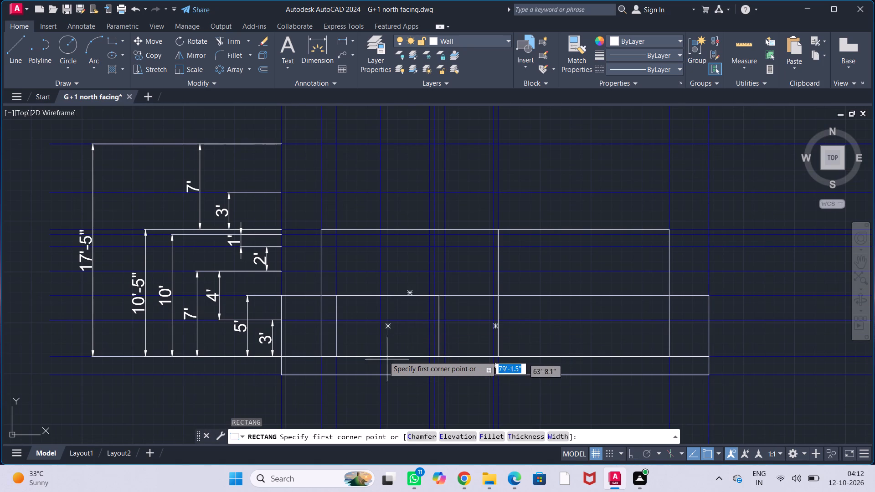
pyautogui.click(382, 355)
pyautogui.click(431, 269)
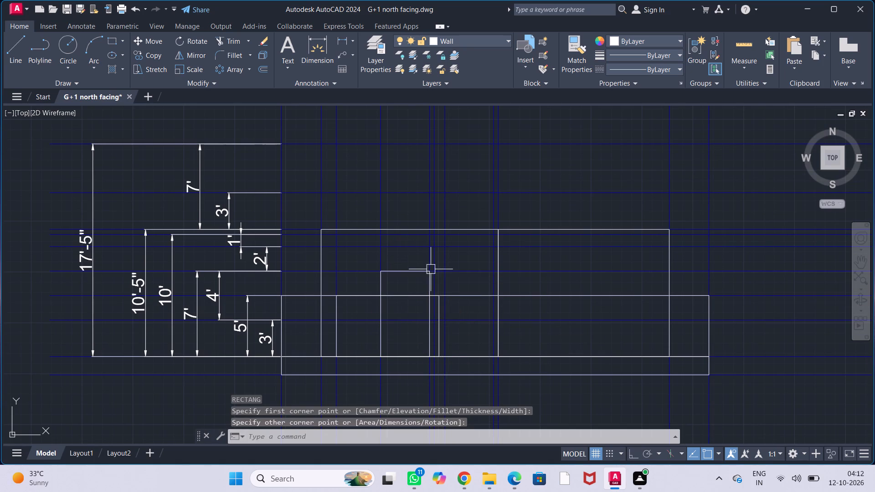
# Draw a window rectangle about 4' by 4' beside the door, between its projection lines from the 7' level down to the 3' level.
pyautogui.moveTo(412, 310); pyautogui.dragTo(399, 331, button='middle')
pyautogui.scroll(1, 399, 328)
pyautogui.moveTo(399, 328); pyautogui.dragTo(396, 318, button='middle')
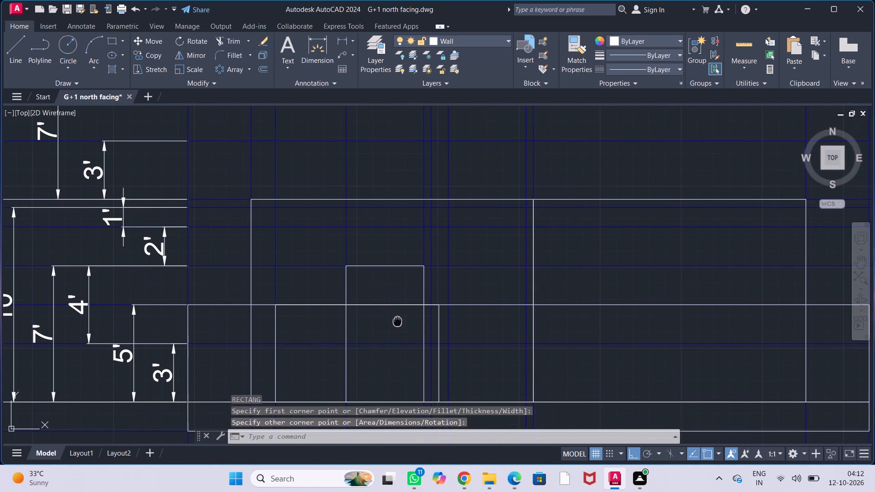
pyautogui.moveTo(396, 318); pyautogui.dragTo(396, 316, button='middle')
pyautogui.write('REC')
pyautogui.press('Return')
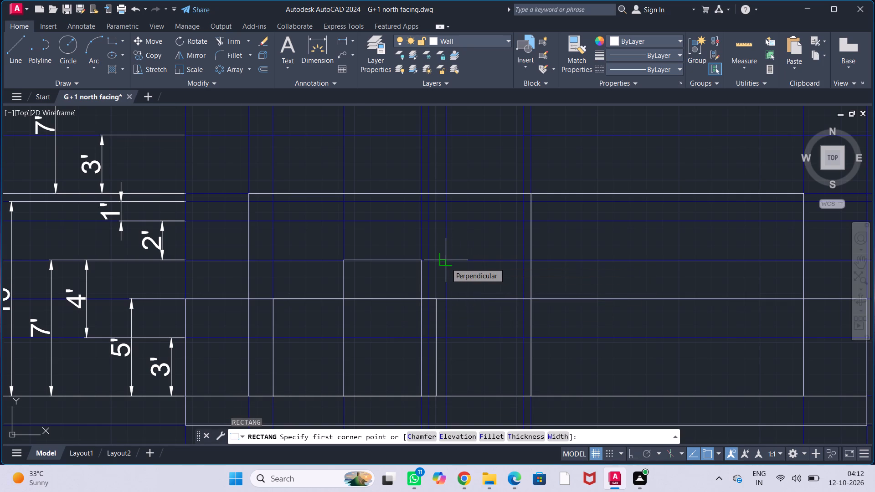
pyautogui.click(446, 263)
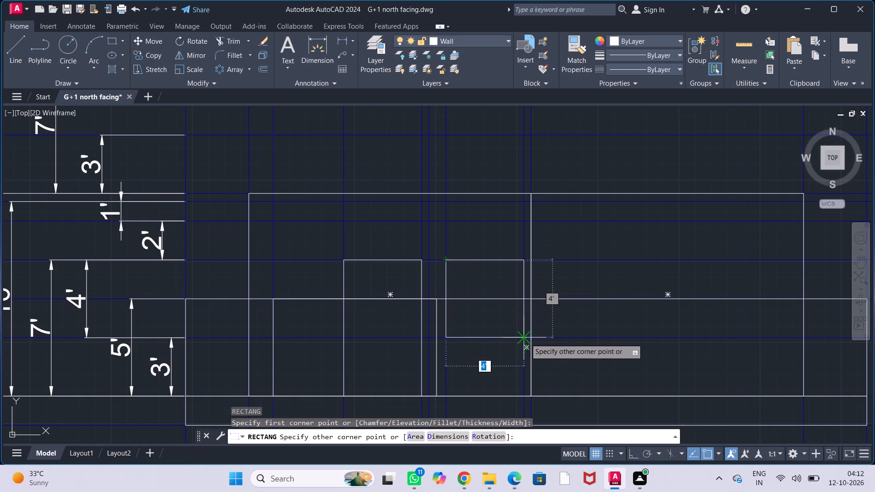
pyautogui.click(525, 335)
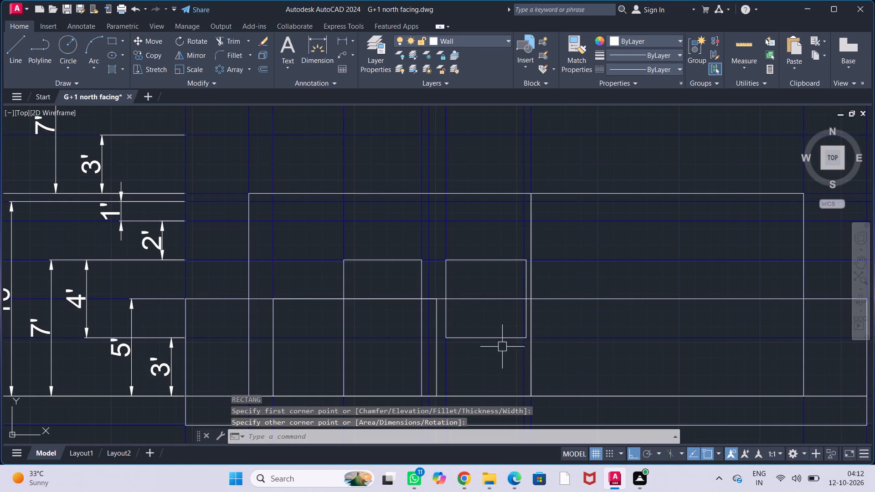
pyautogui.scroll(-1, 505, 360)
pyautogui.moveTo(498, 368); pyautogui.dragTo(488, 343, button='middle')
pyautogui.press('Escape')
pyautogui.press('Escape')
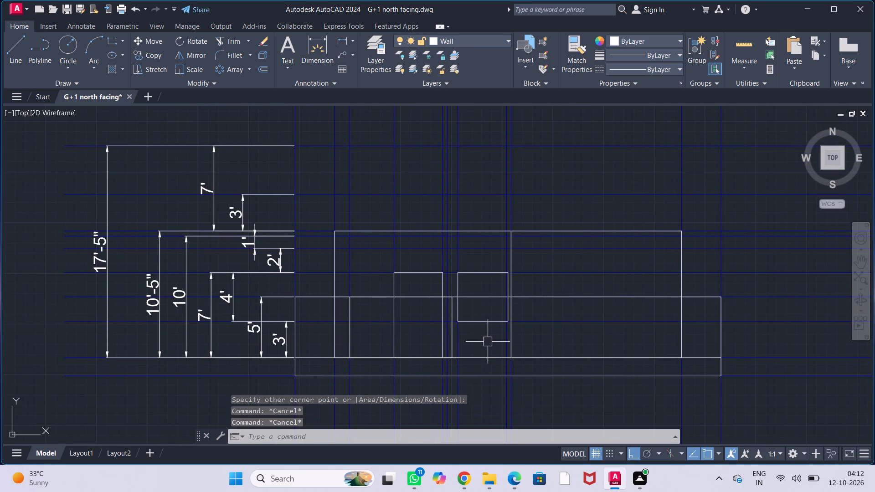
pyautogui.press('Escape')
pyautogui.press('Escape')
pyautogui.press('Escape')
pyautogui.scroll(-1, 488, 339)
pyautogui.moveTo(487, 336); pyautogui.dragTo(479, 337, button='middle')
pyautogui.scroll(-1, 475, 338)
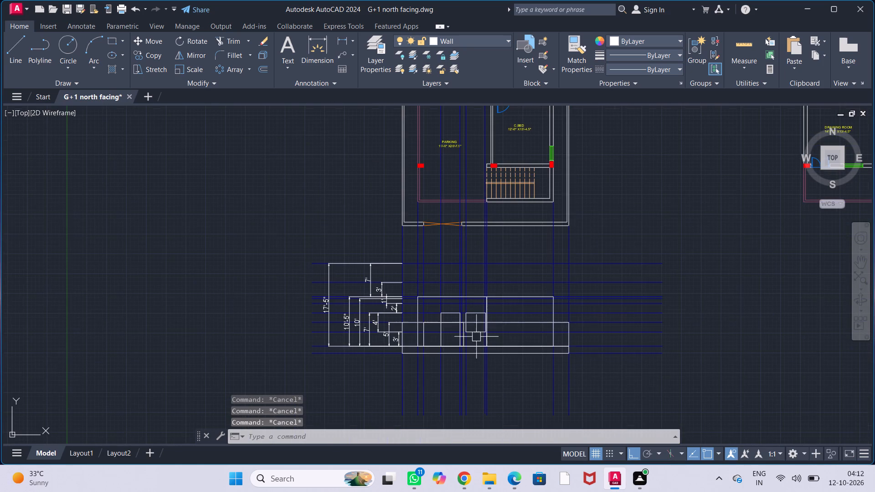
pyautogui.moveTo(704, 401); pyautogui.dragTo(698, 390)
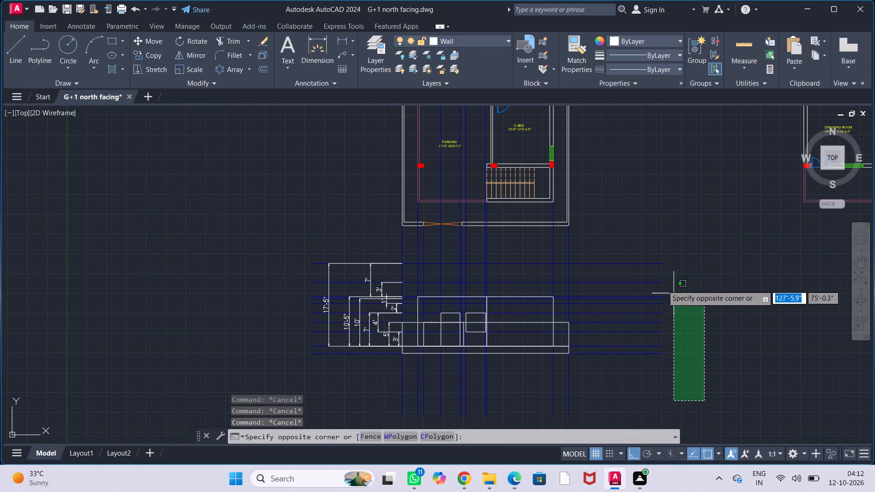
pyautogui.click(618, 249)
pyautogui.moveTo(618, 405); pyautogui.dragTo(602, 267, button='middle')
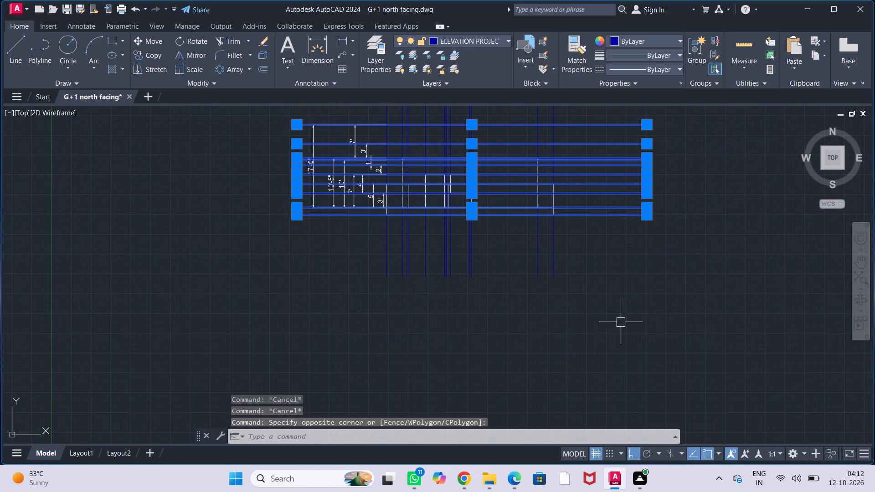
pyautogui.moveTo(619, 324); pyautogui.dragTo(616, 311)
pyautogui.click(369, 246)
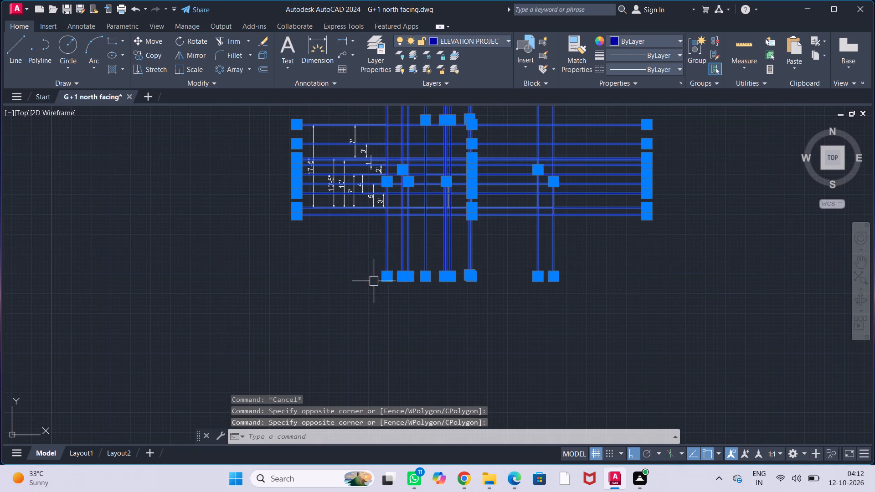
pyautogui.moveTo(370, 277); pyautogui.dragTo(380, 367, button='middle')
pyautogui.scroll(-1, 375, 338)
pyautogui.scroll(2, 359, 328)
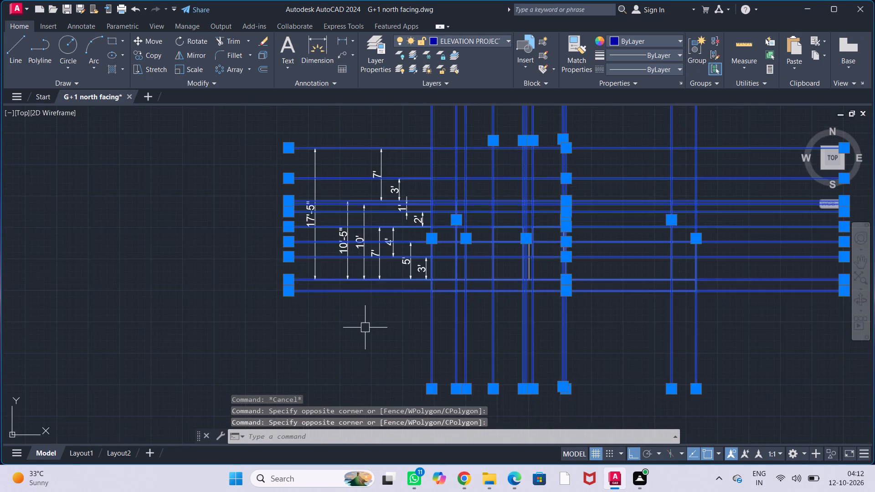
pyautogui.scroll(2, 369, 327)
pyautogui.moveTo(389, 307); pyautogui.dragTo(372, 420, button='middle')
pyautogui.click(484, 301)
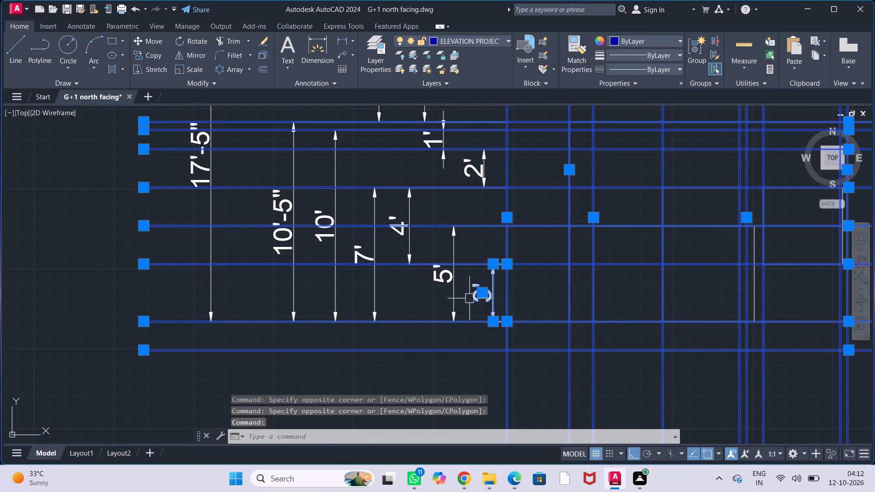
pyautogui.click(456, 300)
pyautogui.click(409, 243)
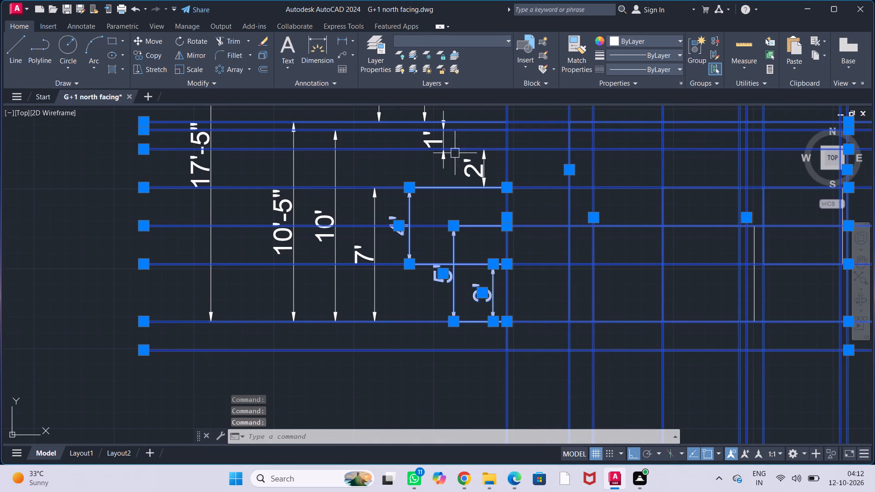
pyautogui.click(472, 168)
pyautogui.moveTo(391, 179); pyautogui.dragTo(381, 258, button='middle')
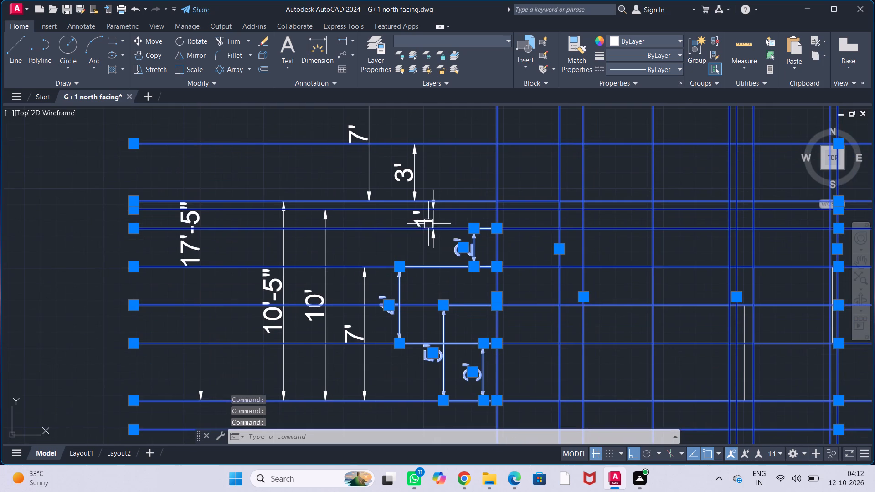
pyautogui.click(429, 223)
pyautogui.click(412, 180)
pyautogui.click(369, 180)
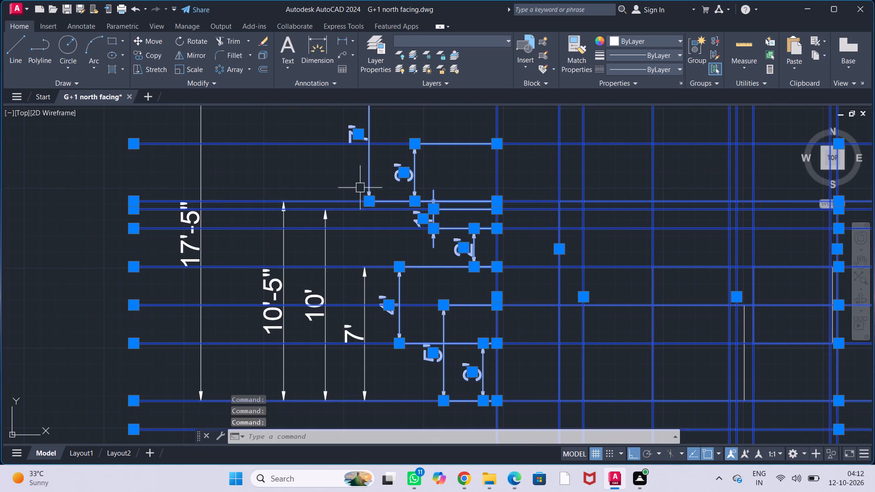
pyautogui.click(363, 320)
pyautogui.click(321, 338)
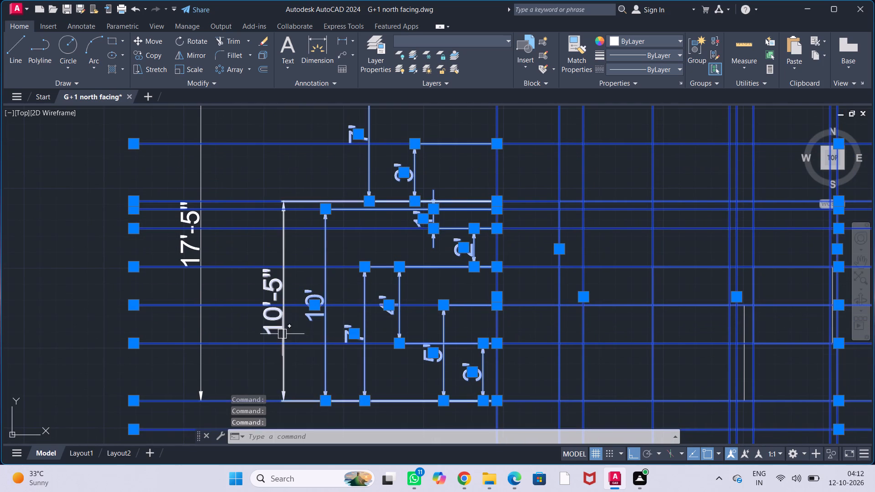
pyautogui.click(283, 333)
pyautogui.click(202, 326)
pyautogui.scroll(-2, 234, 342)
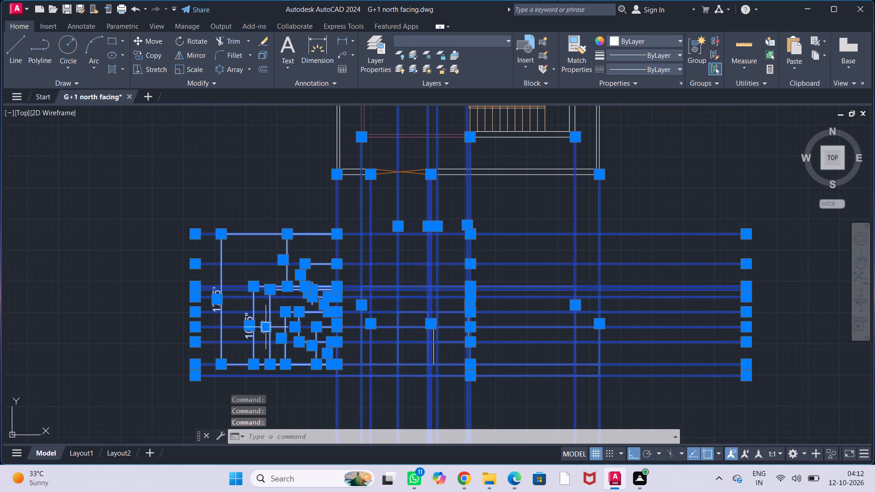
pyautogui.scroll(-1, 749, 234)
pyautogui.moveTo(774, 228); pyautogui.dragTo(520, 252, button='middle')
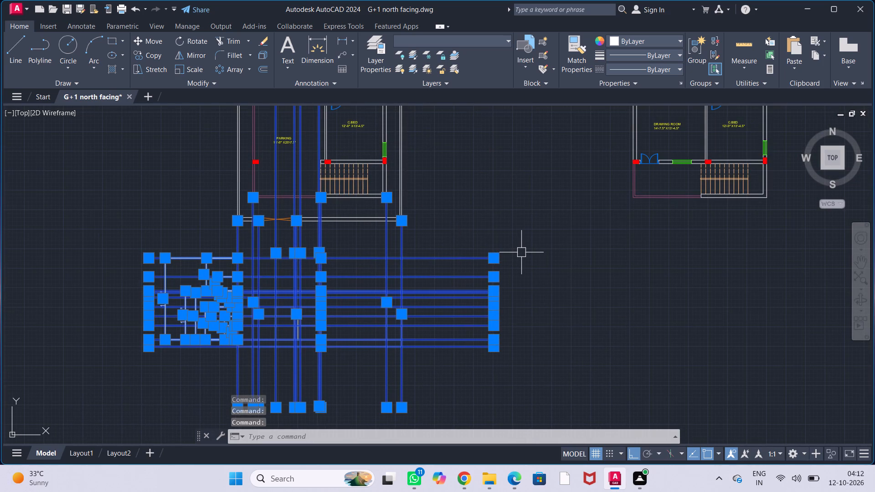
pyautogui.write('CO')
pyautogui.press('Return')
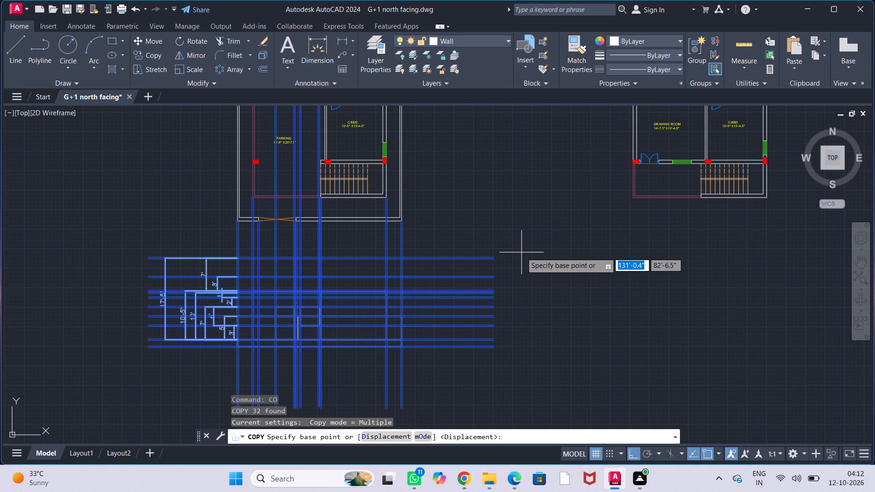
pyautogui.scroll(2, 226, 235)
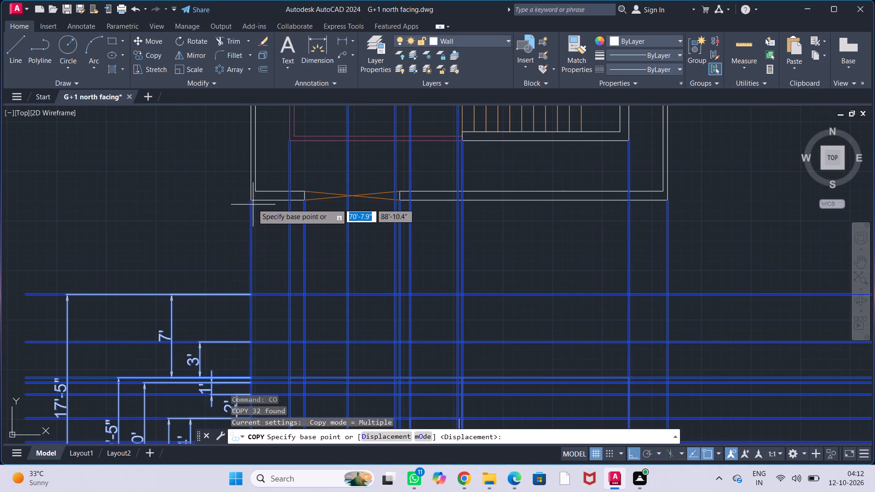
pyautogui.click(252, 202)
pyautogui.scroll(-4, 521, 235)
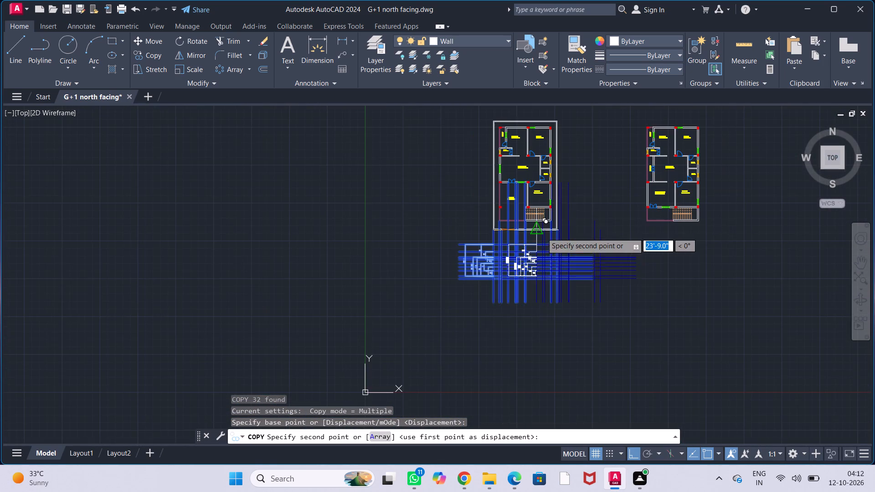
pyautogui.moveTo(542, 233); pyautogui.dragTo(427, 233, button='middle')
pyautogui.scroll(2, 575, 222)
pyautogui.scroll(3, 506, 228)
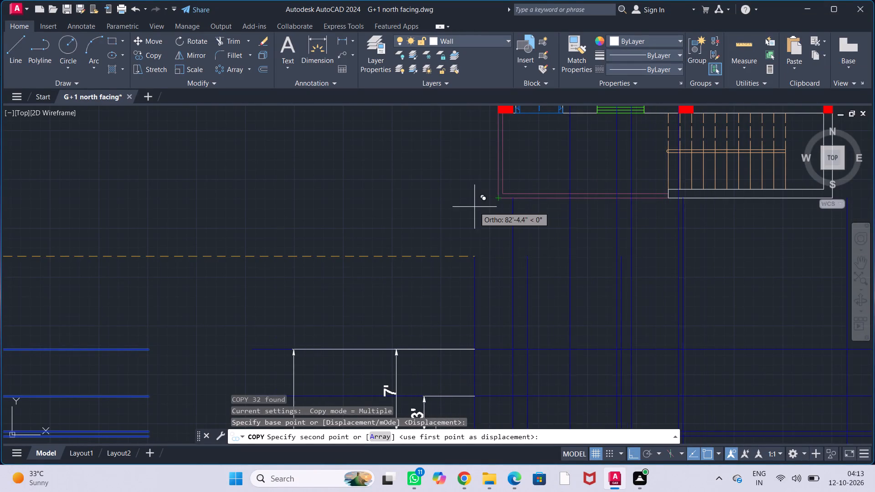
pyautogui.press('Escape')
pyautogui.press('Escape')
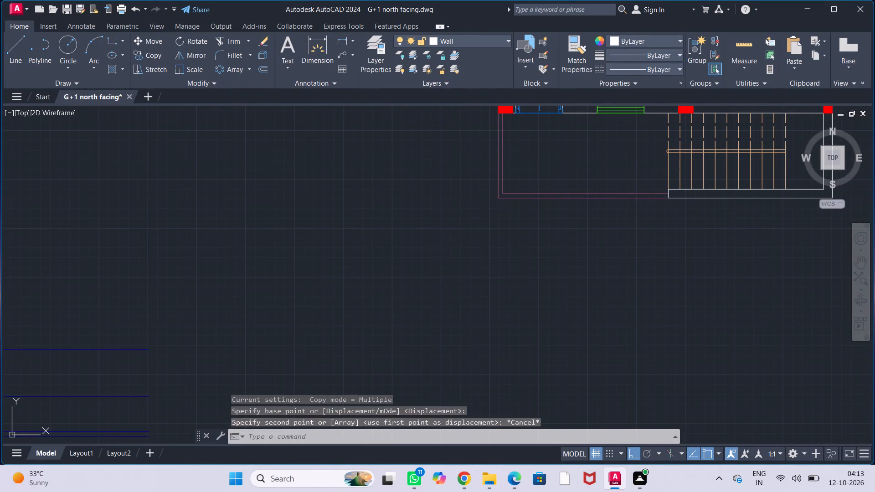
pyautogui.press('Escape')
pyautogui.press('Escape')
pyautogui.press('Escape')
# Copy the level lines, inner vertical projection lines and height dimensions from the ground-floor parking's southwest corner to the matching corner of the first-floor plan.
pyautogui.scroll(-2, 489, 208)
pyautogui.moveTo(474, 246); pyautogui.dragTo(553, 231, button='middle')
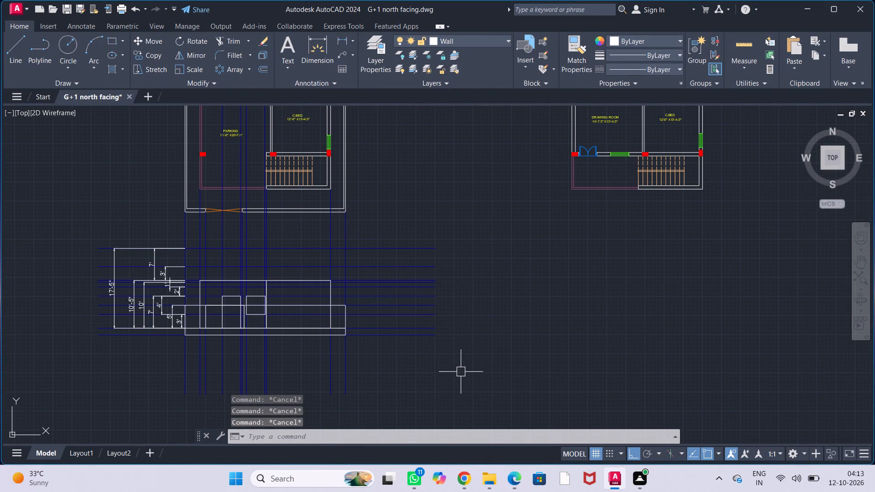
pyautogui.moveTo(459, 372); pyautogui.dragTo(459, 367)
pyautogui.click(401, 237)
pyautogui.moveTo(398, 368); pyautogui.dragTo(441, 309, button='middle')
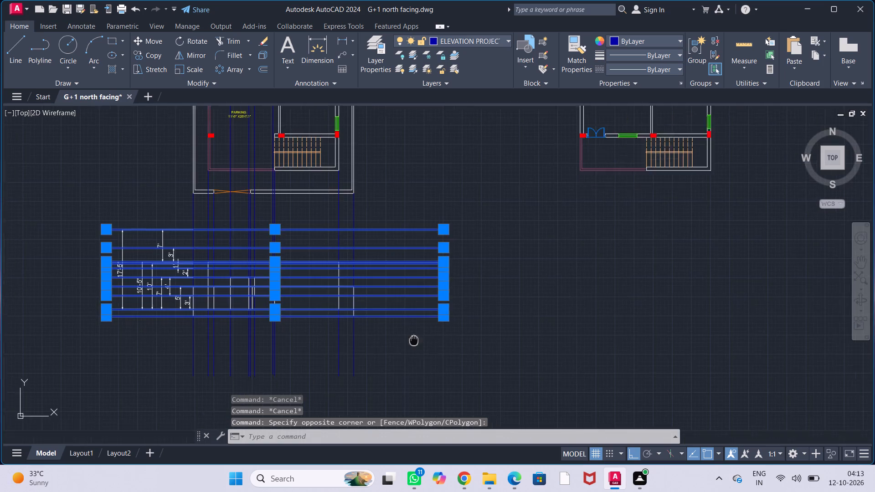
pyautogui.moveTo(441, 309); pyautogui.dragTo(451, 300, button='middle')
pyautogui.scroll(1, 422, 321)
pyautogui.click(367, 333)
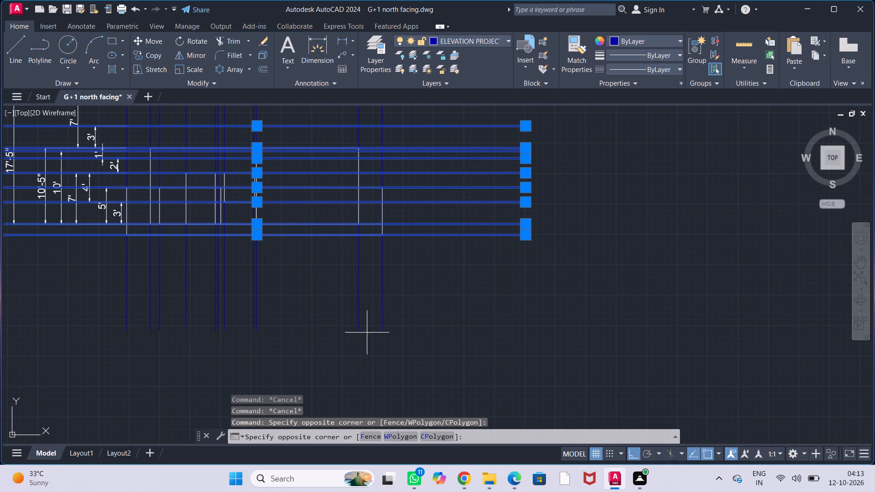
pyautogui.click(141, 301)
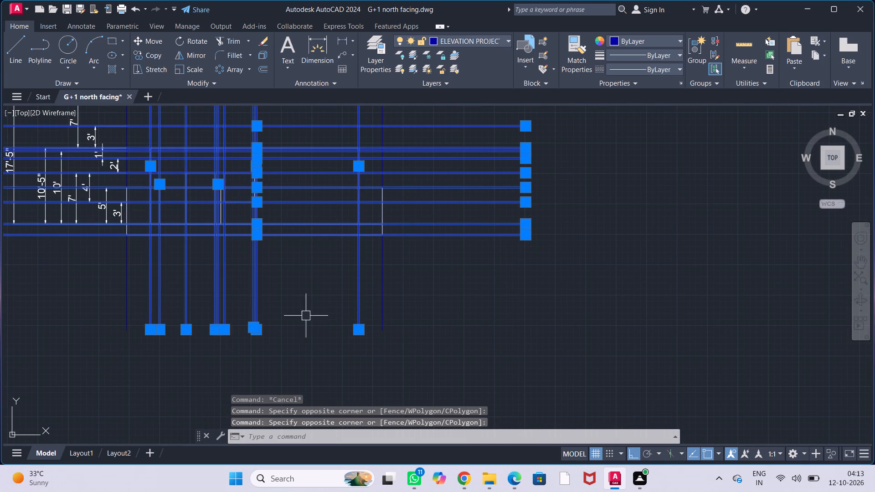
pyautogui.scroll(-2, 417, 313)
pyautogui.moveTo(462, 301); pyautogui.dragTo(476, 356, button='middle')
pyautogui.scroll(3, 306, 304)
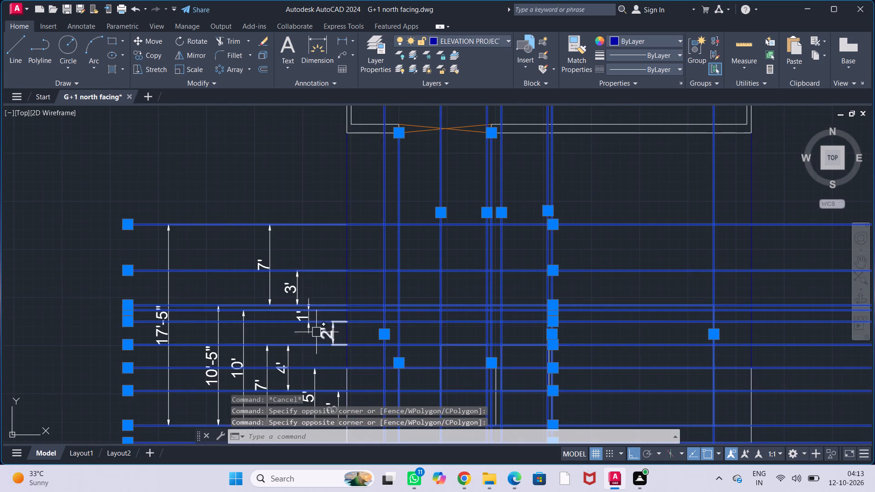
pyautogui.click(270, 249)
pyautogui.click(185, 253)
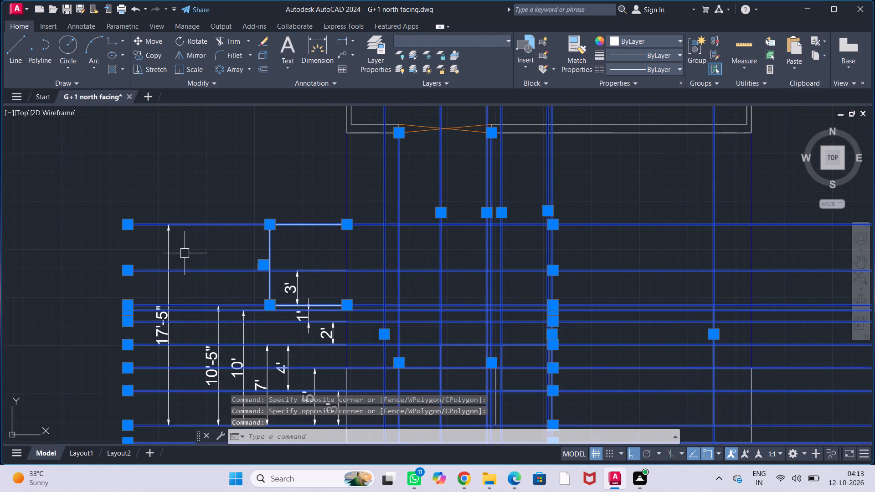
pyautogui.click(148, 256)
pyautogui.moveTo(268, 170); pyautogui.dragTo(270, 169, button='middle')
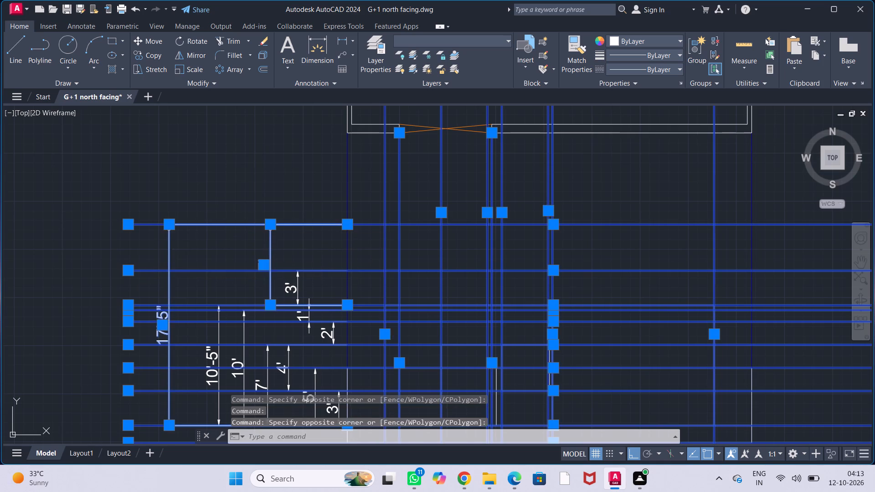
pyautogui.moveTo(270, 169); pyautogui.dragTo(290, 133, button='middle')
pyautogui.moveTo(326, 231); pyautogui.dragTo(313, 149, button='middle')
pyautogui.click(300, 169)
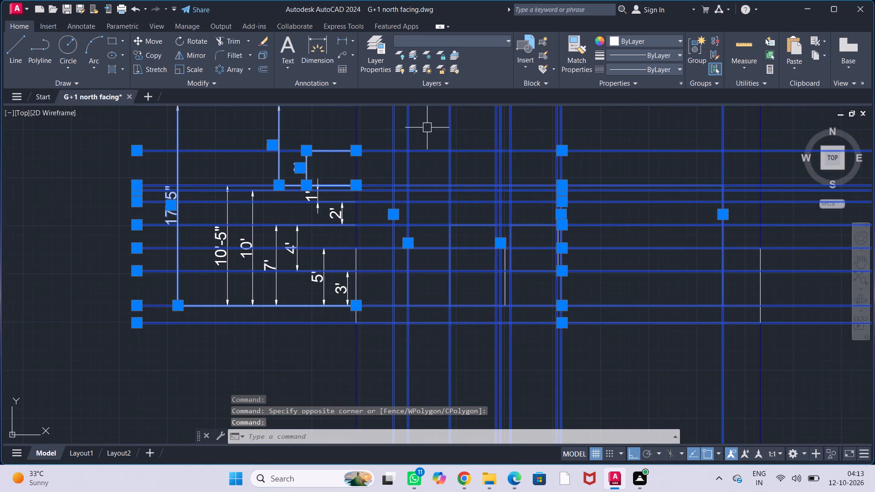
pyautogui.scroll(2, 321, 214)
pyautogui.click(298, 175)
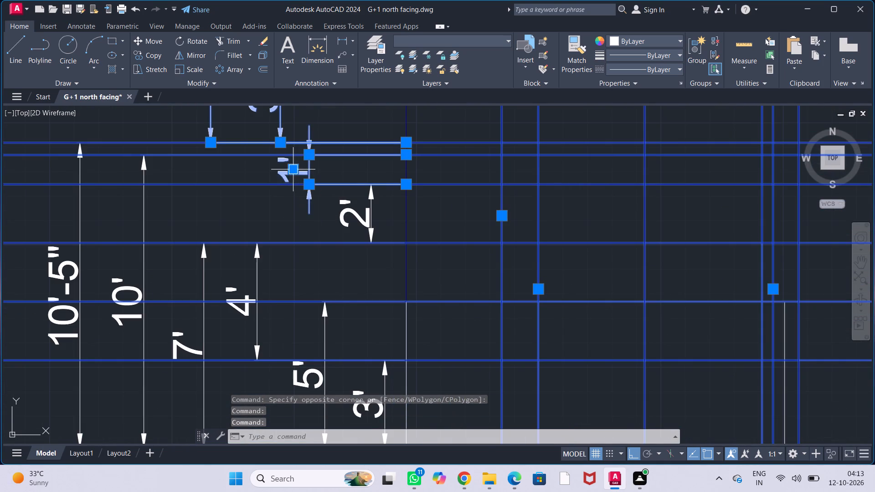
pyautogui.click(356, 222)
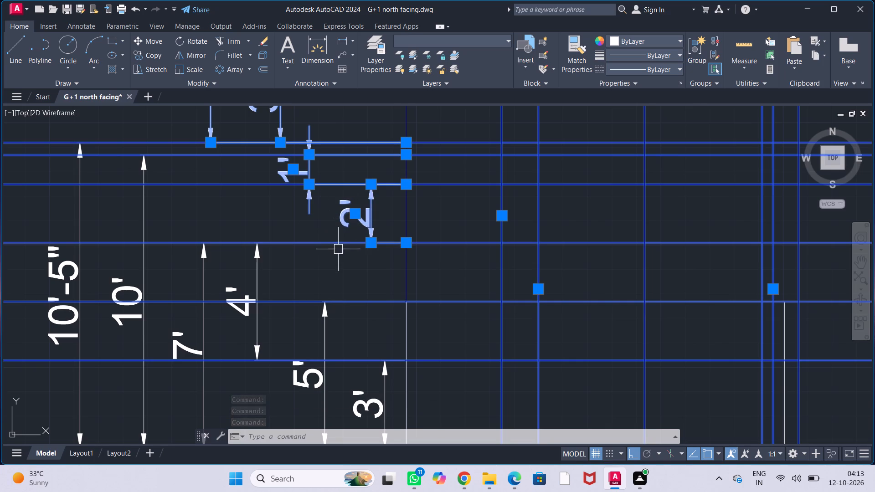
pyautogui.moveTo(351, 284); pyautogui.dragTo(386, 200, button='middle')
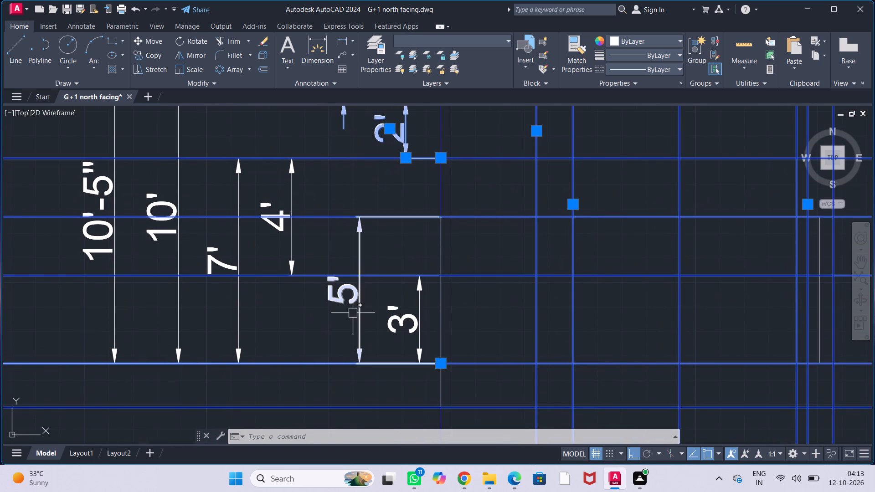
pyautogui.click(350, 316)
pyautogui.click(424, 331)
pyautogui.click(417, 329)
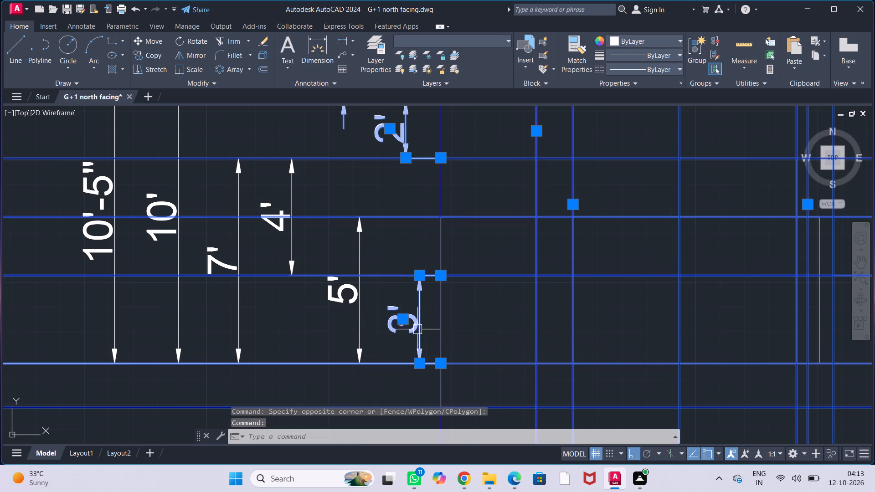
pyautogui.click(357, 335)
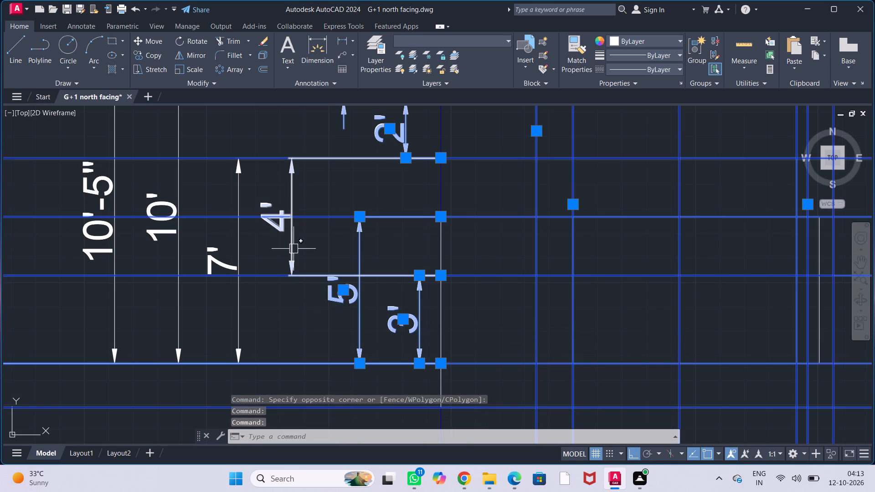
pyautogui.click(293, 249)
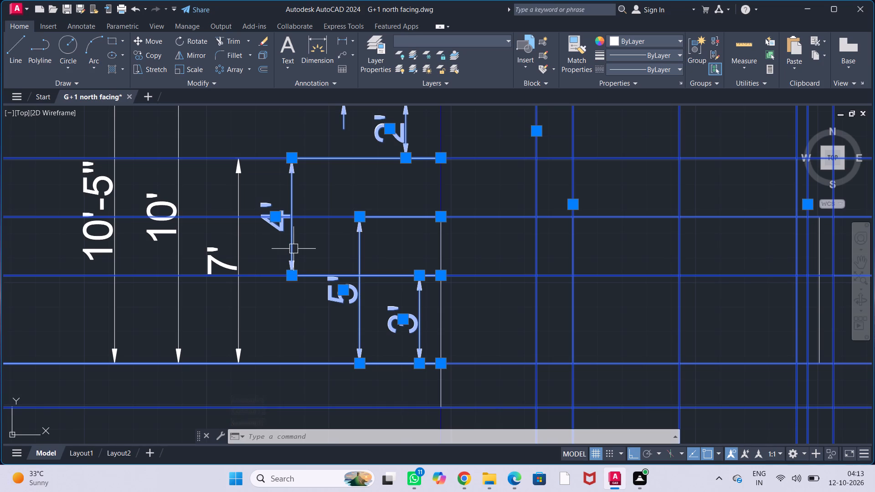
pyautogui.click(232, 258)
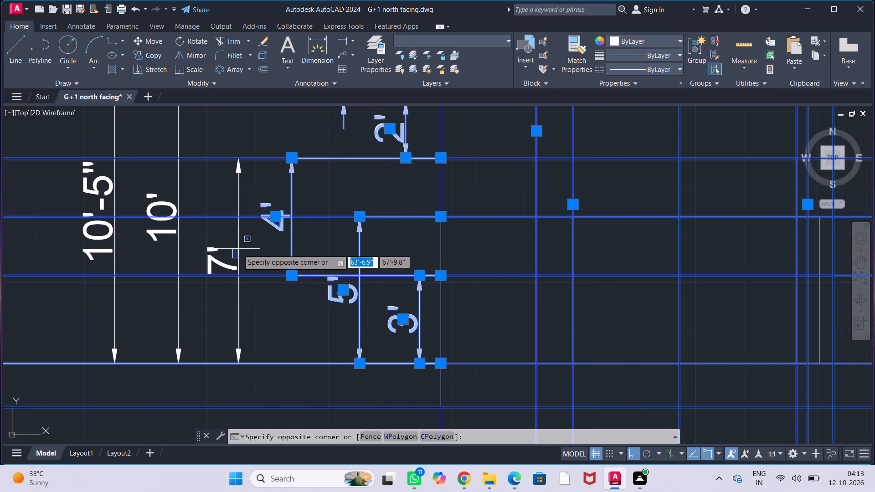
pyautogui.click(214, 263)
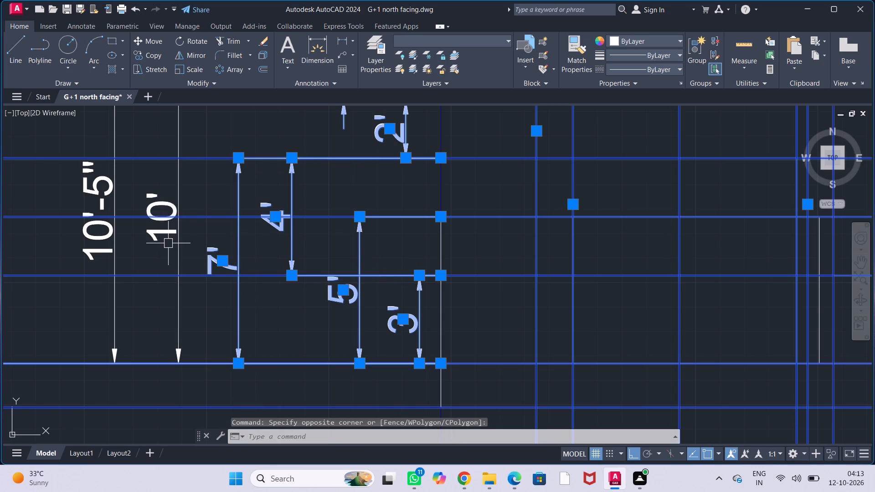
pyautogui.click(177, 245)
pyautogui.click(113, 249)
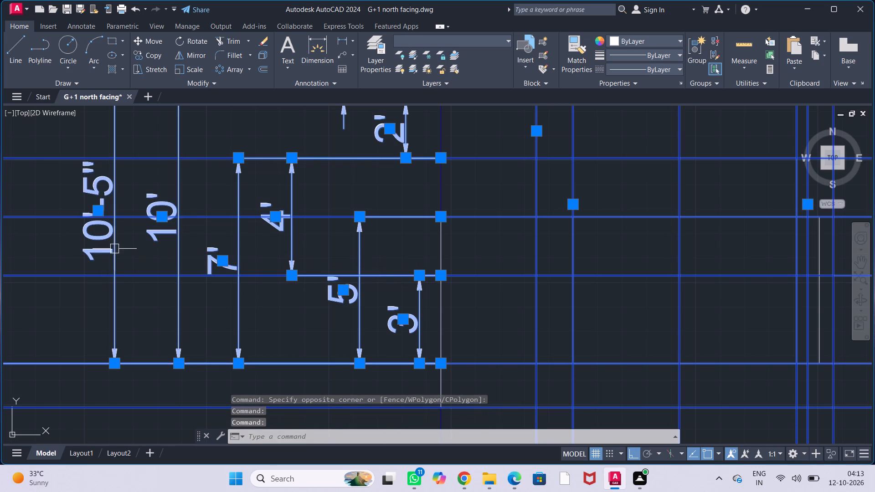
pyautogui.scroll(-2, 141, 256)
pyautogui.moveTo(148, 346); pyautogui.dragTo(179, 347, button='middle')
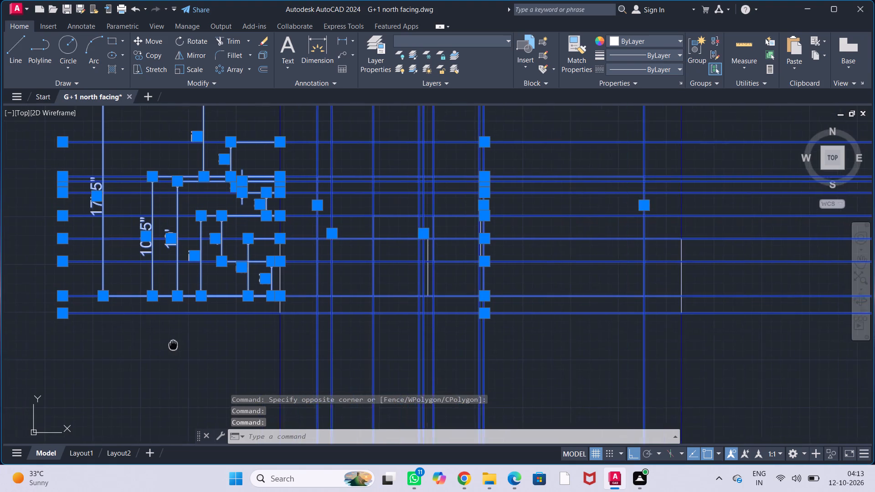
pyautogui.moveTo(179, 347); pyautogui.dragTo(179, 347, button='middle')
pyautogui.scroll(2, 98, 256)
pyautogui.scroll(-2, 112, 260)
pyautogui.scroll(-1, 197, 273)
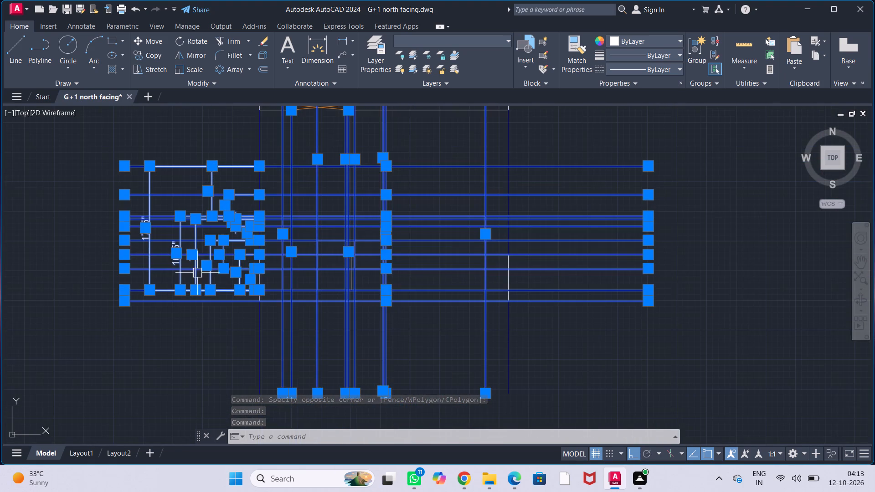
pyautogui.moveTo(206, 325); pyautogui.dragTo(156, 336, button='middle')
pyautogui.scroll(-1, 158, 333)
pyautogui.write('CO')
pyautogui.press('Return')
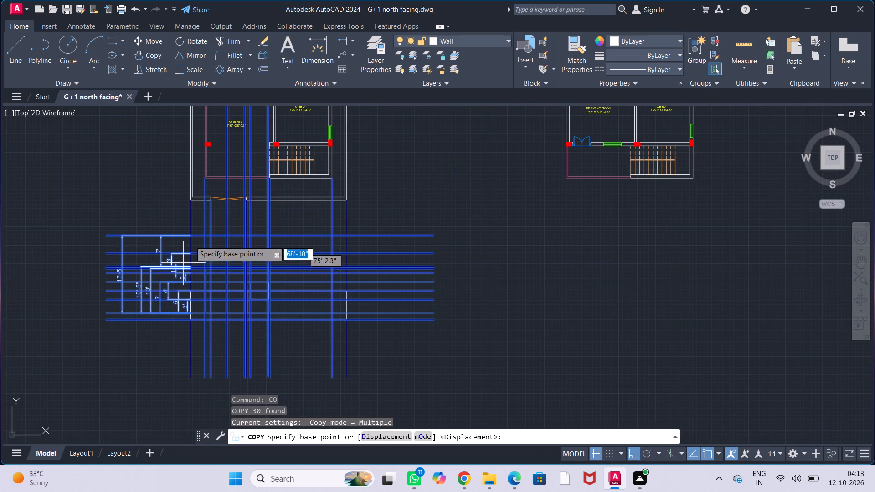
pyautogui.scroll(2, 190, 195)
pyautogui.scroll(2, 204, 234)
pyautogui.scroll(-2, 228, 211)
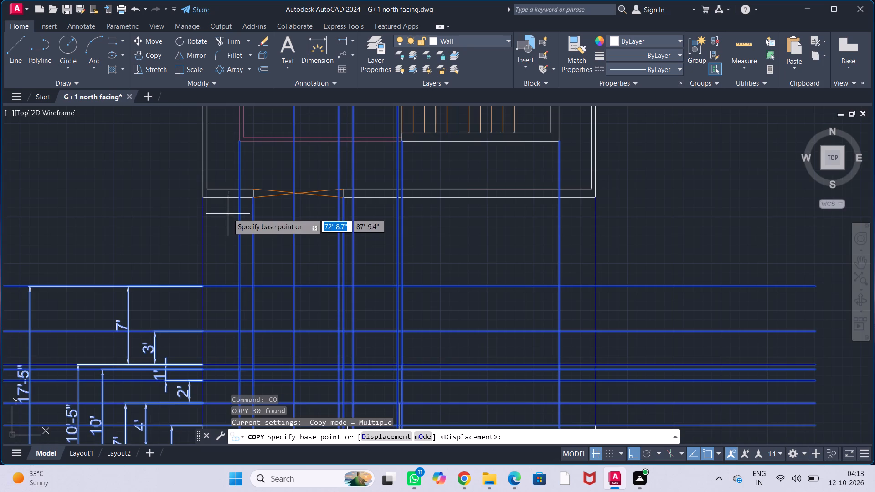
pyautogui.moveTo(228, 214); pyautogui.dragTo(198, 285, button='middle')
pyautogui.scroll(2, 208, 200)
pyautogui.click(208, 234)
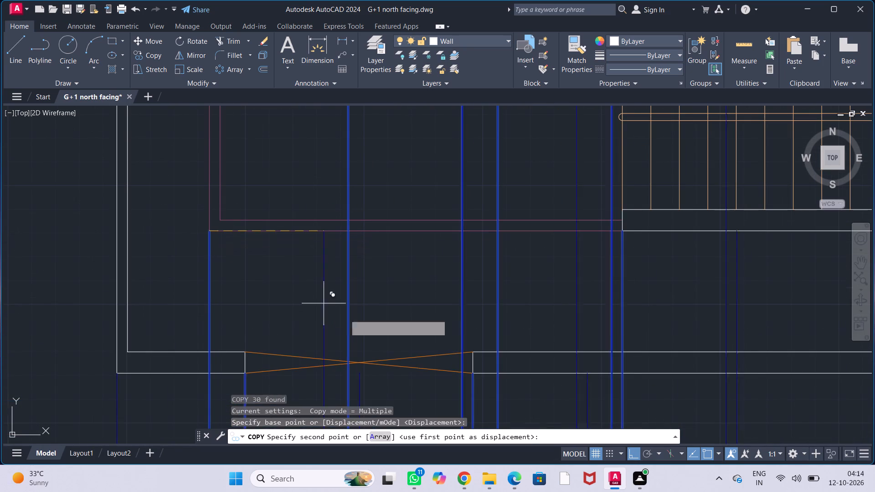
pyautogui.scroll(-3, 356, 316)
pyautogui.moveTo(553, 313); pyautogui.dragTo(179, 271, button='middle')
pyautogui.moveTo(535, 288); pyautogui.dragTo(220, 261, button='middle')
pyautogui.moveTo(520, 256); pyautogui.dragTo(509, 257, button='middle')
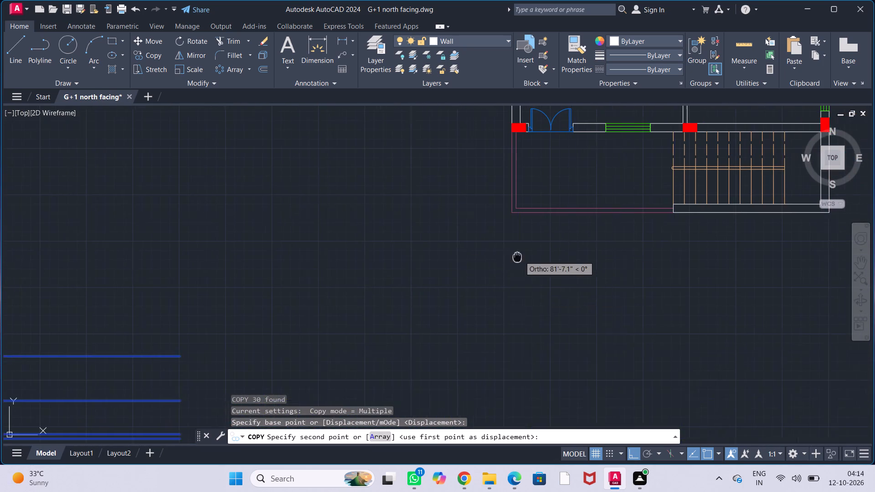
pyautogui.moveTo(509, 257); pyautogui.dragTo(412, 265, button='middle')
pyautogui.scroll(3, 414, 240)
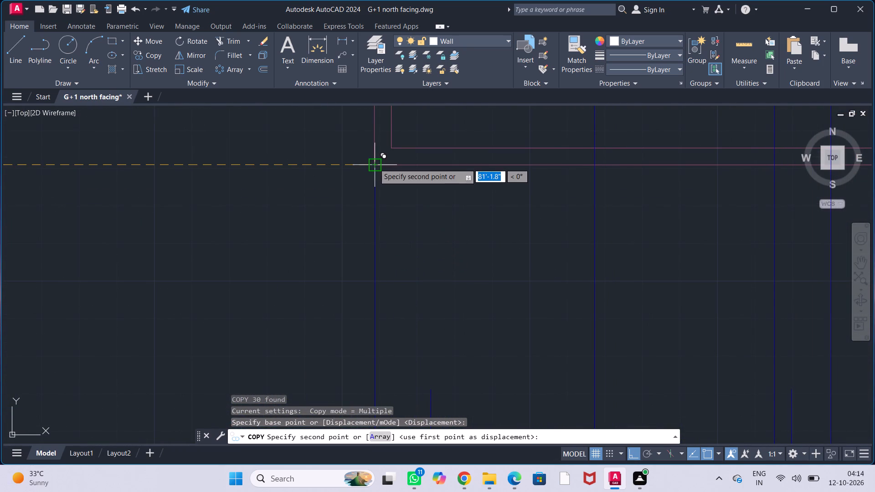
pyautogui.click(374, 164)
pyautogui.press('Escape')
pyautogui.press('Escape')
pyautogui.press('Escape')
pyautogui.press('Escape')
pyautogui.press('Escape')
# Delete the four copied vertical projection lines that run through the drawing room of the first-floor plan.
pyautogui.scroll(-2, 482, 252)
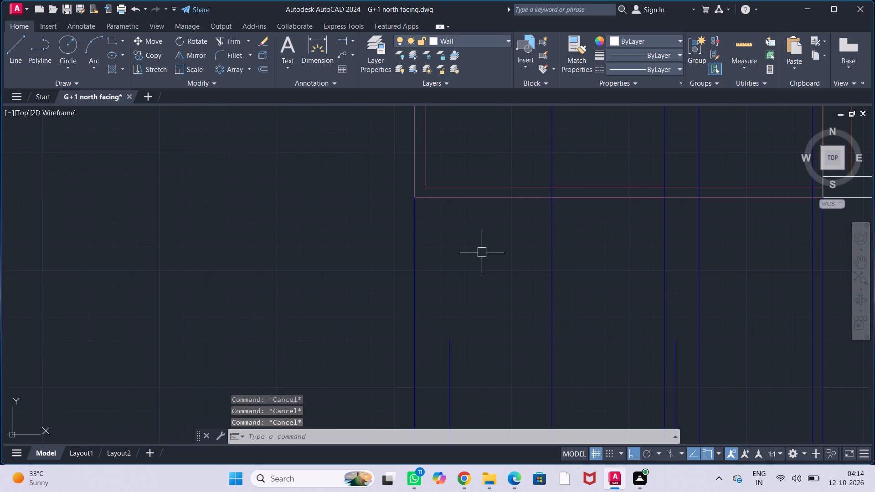
pyautogui.scroll(-2, 482, 252)
pyautogui.moveTo(505, 209); pyautogui.dragTo(431, 266, button='middle')
pyautogui.moveTo(423, 236); pyautogui.dragTo(335, 327, button='middle')
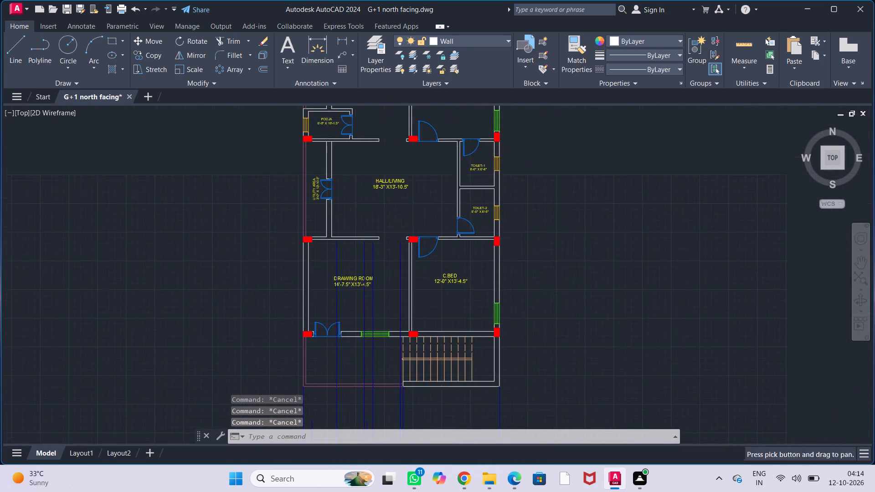
pyautogui.scroll(2, 358, 280)
pyautogui.moveTo(471, 239); pyautogui.dragTo(373, 223)
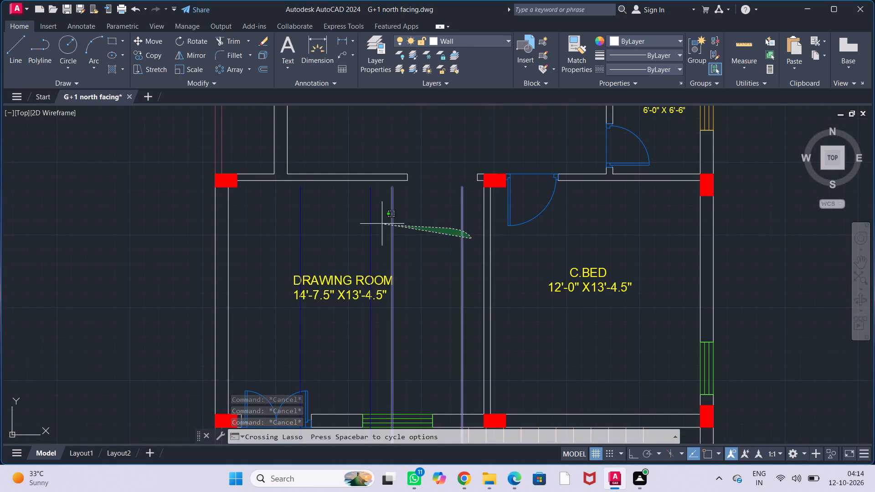
pyautogui.moveTo(373, 223); pyautogui.dragTo(277, 222)
pyautogui.press('Delete')
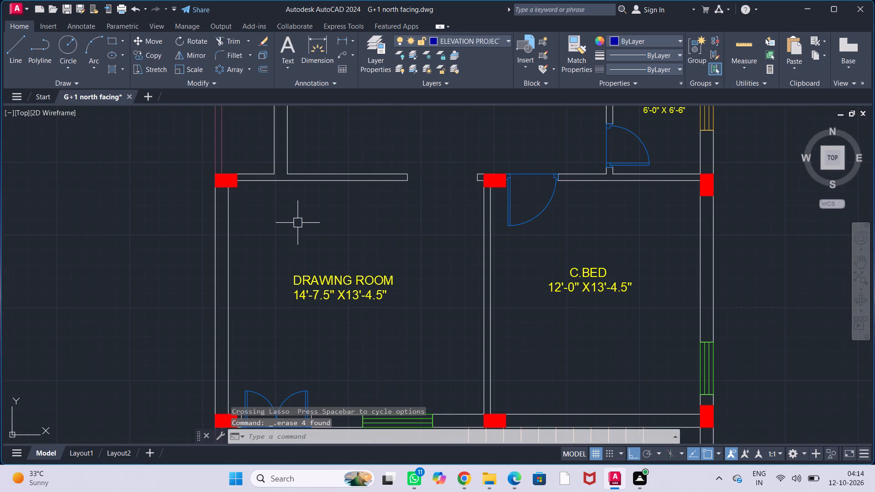
# Delete the two copied gate projection lines below the first-floor plan.
pyautogui.scroll(-1, 397, 234)
pyautogui.scroll(-1, 423, 284)
pyautogui.moveTo(406, 320); pyautogui.dragTo(439, 198, button='middle')
pyautogui.scroll(2, 435, 237)
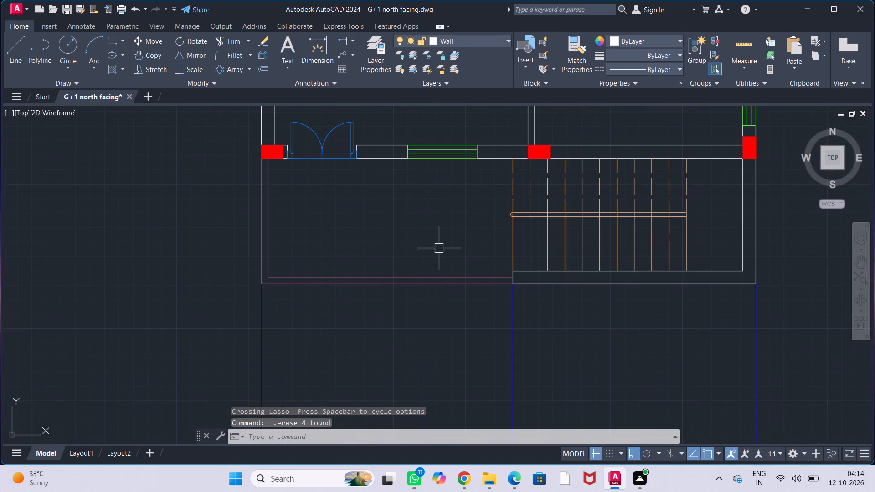
pyautogui.moveTo(441, 254); pyautogui.dragTo(425, 193, button='middle')
pyautogui.scroll(-2, 384, 304)
pyautogui.moveTo(389, 335); pyautogui.dragTo(381, 276, button='middle')
pyautogui.scroll(2, 381, 279)
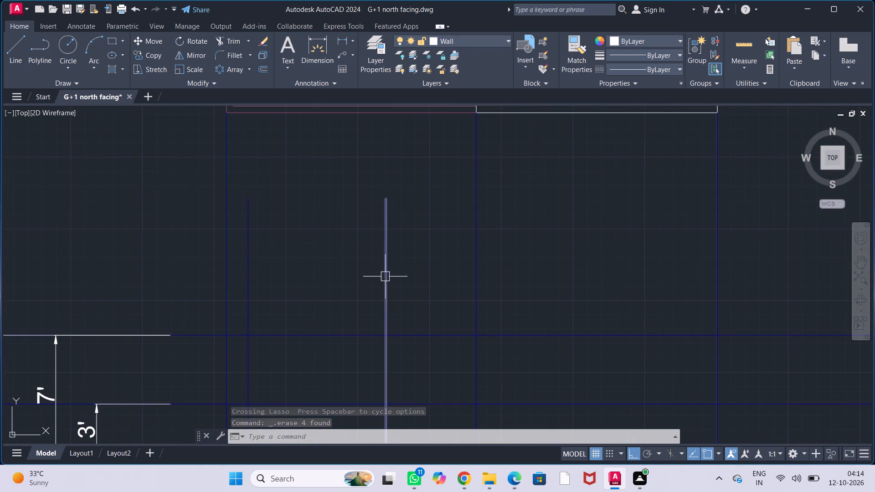
pyautogui.click(387, 286)
pyautogui.click(240, 297)
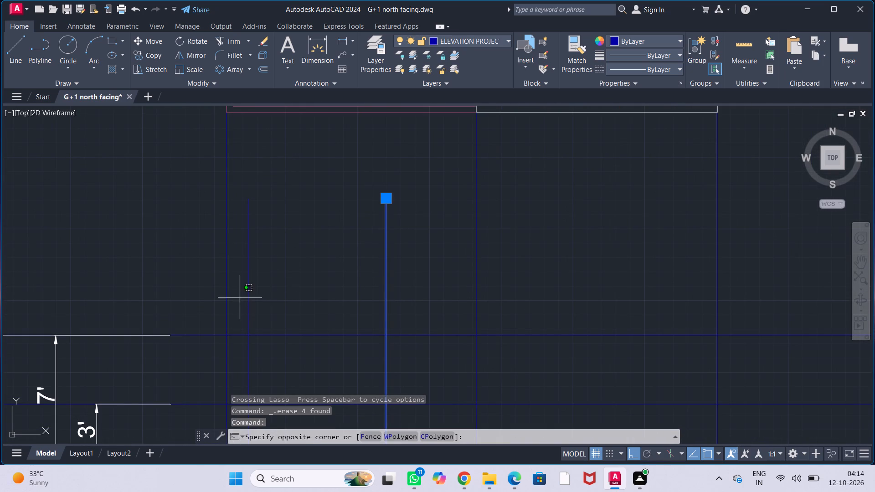
pyautogui.click(255, 285)
pyautogui.click(247, 308)
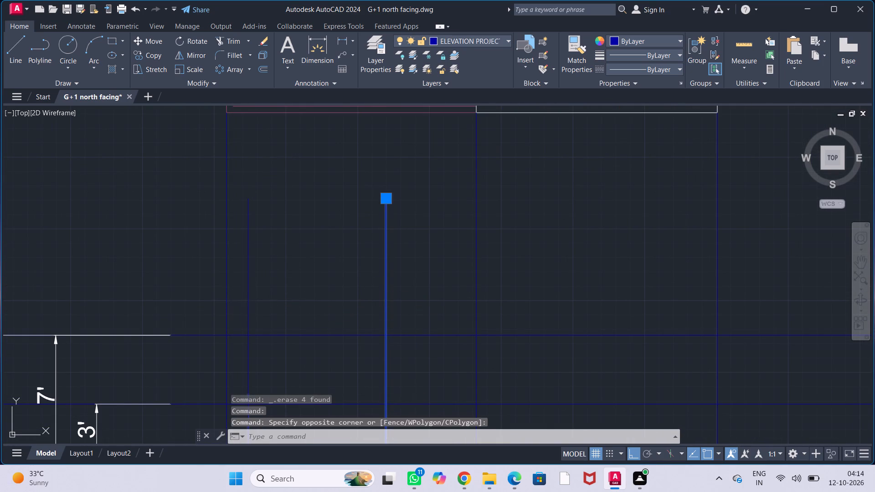
pyautogui.press('Delete')
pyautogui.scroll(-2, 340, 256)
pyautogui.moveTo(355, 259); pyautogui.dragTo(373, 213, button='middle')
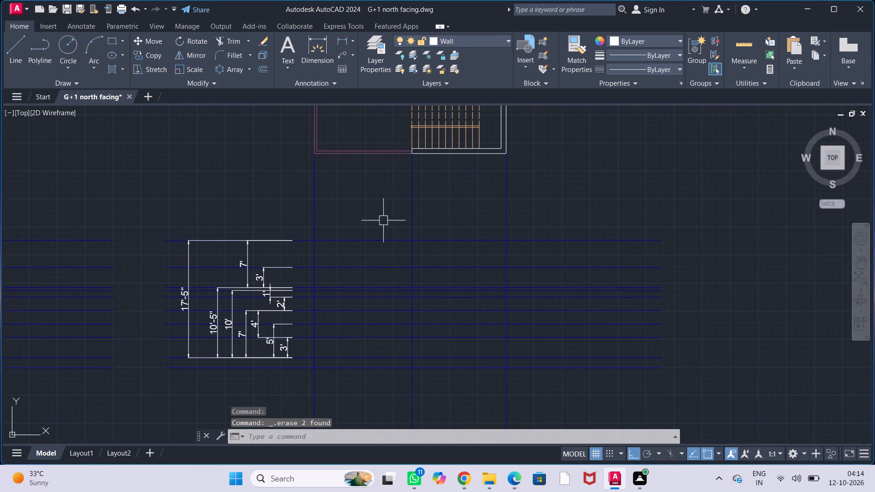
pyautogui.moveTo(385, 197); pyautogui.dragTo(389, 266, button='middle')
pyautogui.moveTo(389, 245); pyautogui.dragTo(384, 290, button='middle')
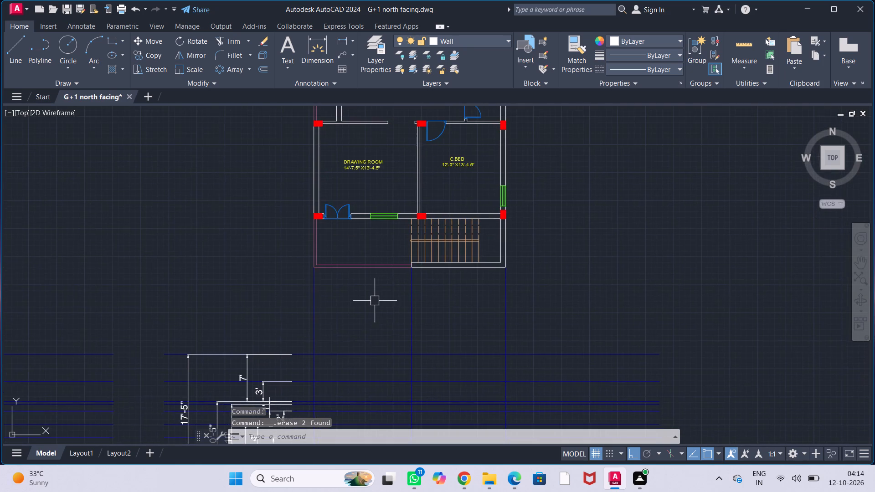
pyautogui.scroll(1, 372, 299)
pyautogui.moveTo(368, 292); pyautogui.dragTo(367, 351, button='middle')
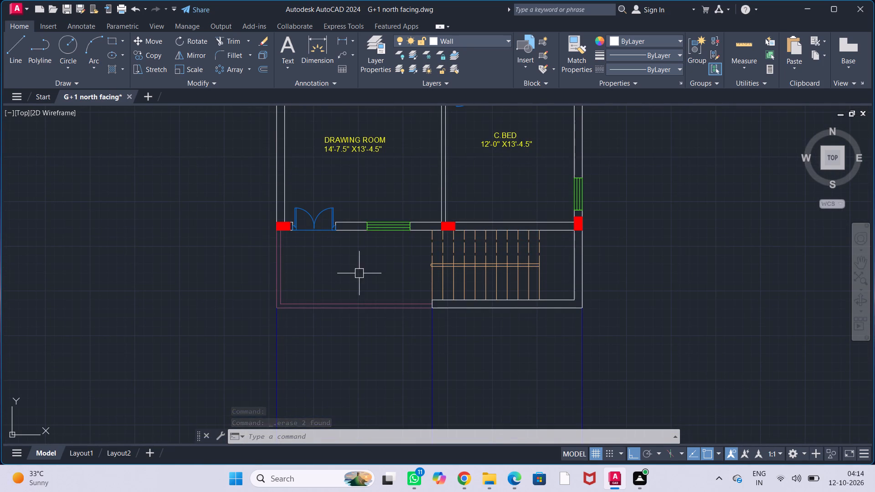
# Copy the projection line at the first-floor plan's southwest corner to both jambs of the drawing-room double door and both edges of the adjacent window.
pyautogui.click(273, 356)
pyautogui.press('c')
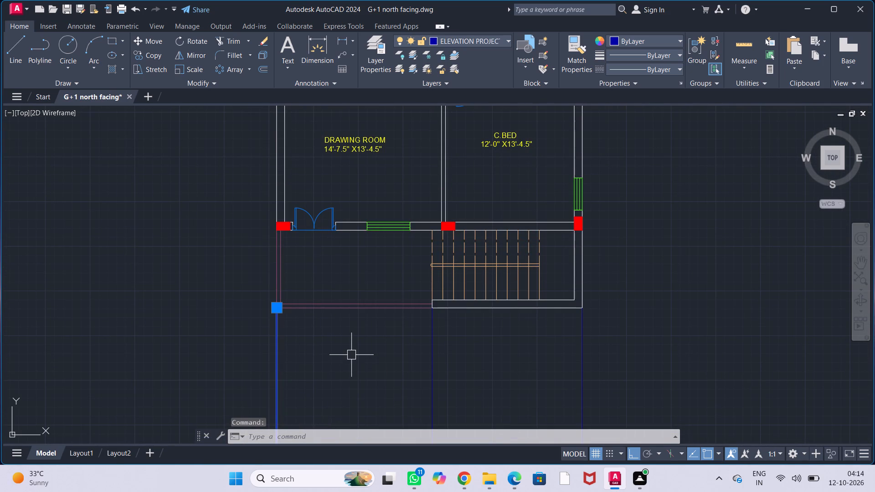
pyautogui.press('o')
pyautogui.press('Return')
pyautogui.scroll(3, 259, 300)
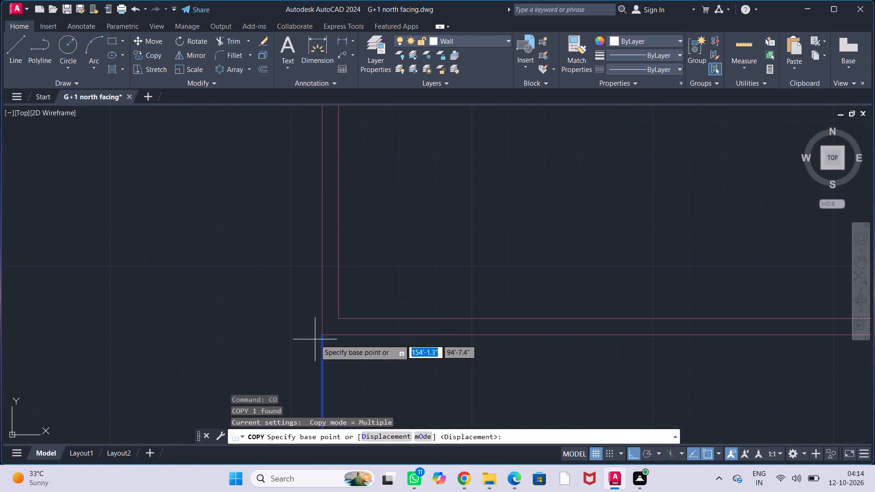
pyautogui.click(321, 336)
pyautogui.scroll(-2, 491, 241)
pyautogui.moveTo(505, 216); pyautogui.dragTo(406, 312, button='middle')
pyautogui.scroll(2, 365, 282)
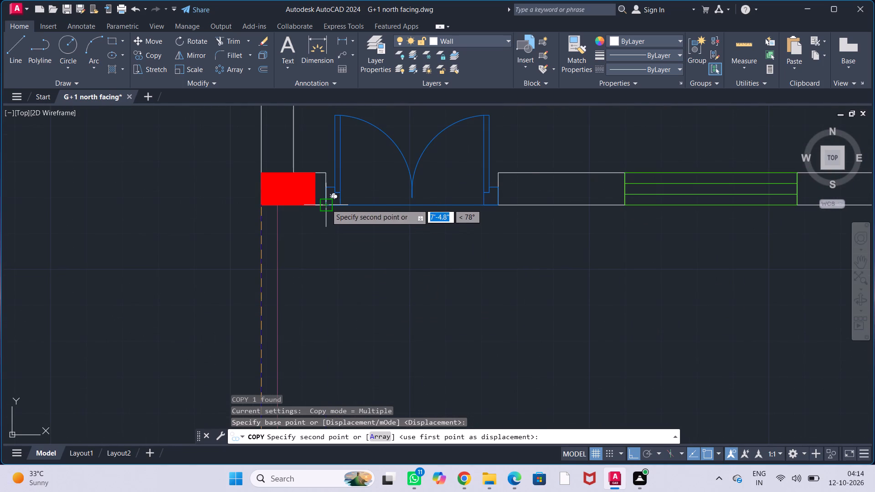
pyautogui.click(326, 204)
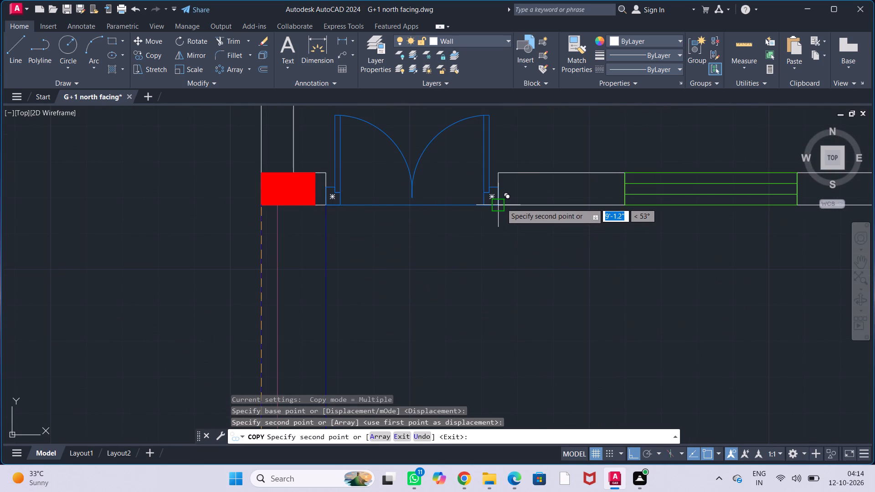
pyautogui.click(501, 203)
pyautogui.scroll(-2, 559, 258)
pyautogui.moveTo(576, 270); pyautogui.dragTo(422, 242, button='middle')
pyautogui.scroll(2, 429, 225)
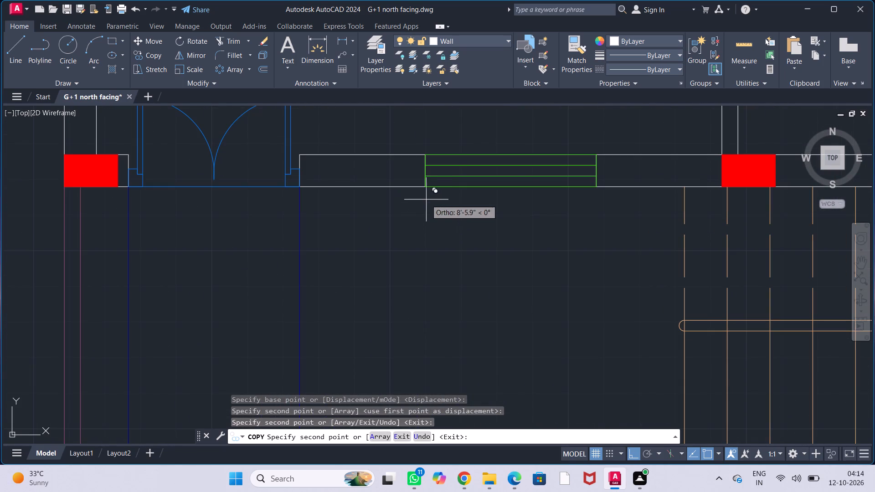
pyautogui.click(427, 189)
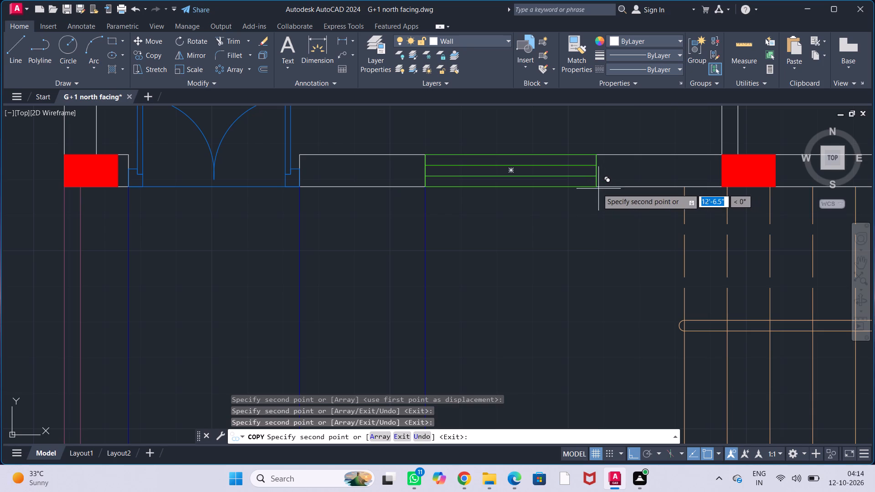
pyautogui.click(597, 189)
pyautogui.scroll(-2, 559, 263)
pyautogui.moveTo(562, 287); pyautogui.dragTo(462, 255, button='middle')
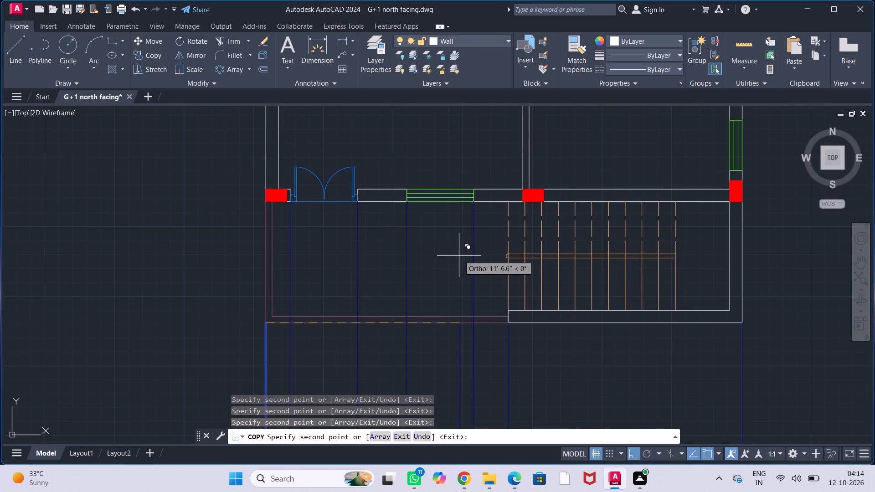
pyautogui.press('Escape')
pyautogui.press('Escape')
pyautogui.press('Escape')
pyautogui.press('Escape')
pyautogui.press('Escape')
# Examine how the door and window projection lines cross the copied level lines and height dimensions below the first-floor plan.
pyautogui.scroll(-1, 459, 256)
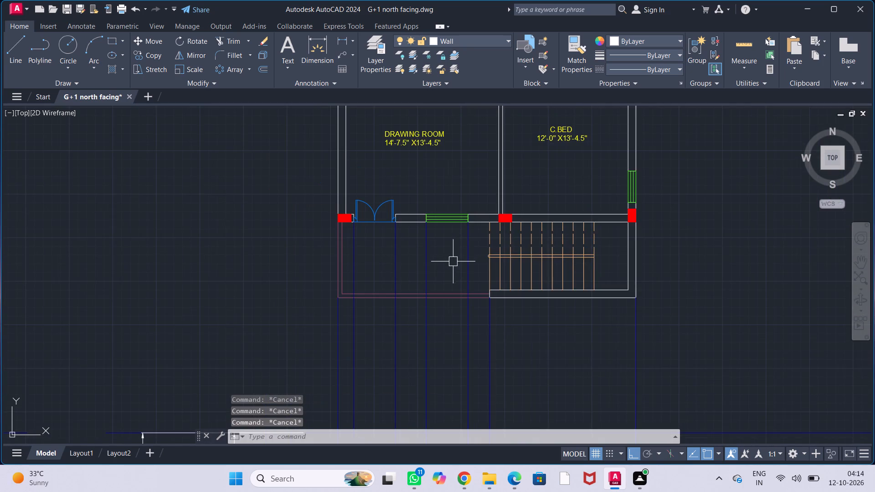
pyautogui.moveTo(452, 262); pyautogui.dragTo(444, 220, button='middle')
pyautogui.moveTo(425, 306); pyautogui.dragTo(433, 227, button='middle')
pyautogui.scroll(-1, 438, 232)
pyautogui.moveTo(446, 247); pyautogui.dragTo(442, 220, button='middle')
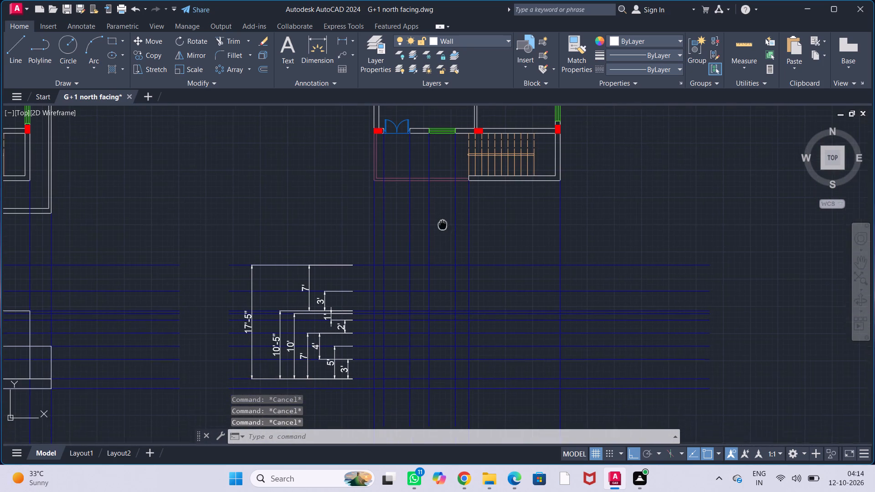
pyautogui.moveTo(441, 252); pyautogui.dragTo(438, 224, button='middle')
pyautogui.moveTo(524, 199); pyautogui.dragTo(523, 193, button='middle')
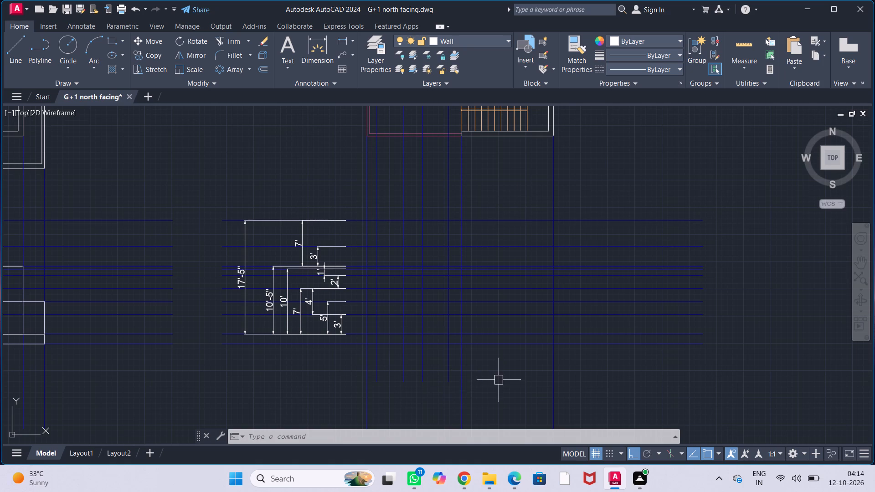
pyautogui.moveTo(504, 380); pyautogui.dragTo(491, 335, button='middle')
pyautogui.moveTo(484, 321); pyautogui.dragTo(485, 382, button='middle')
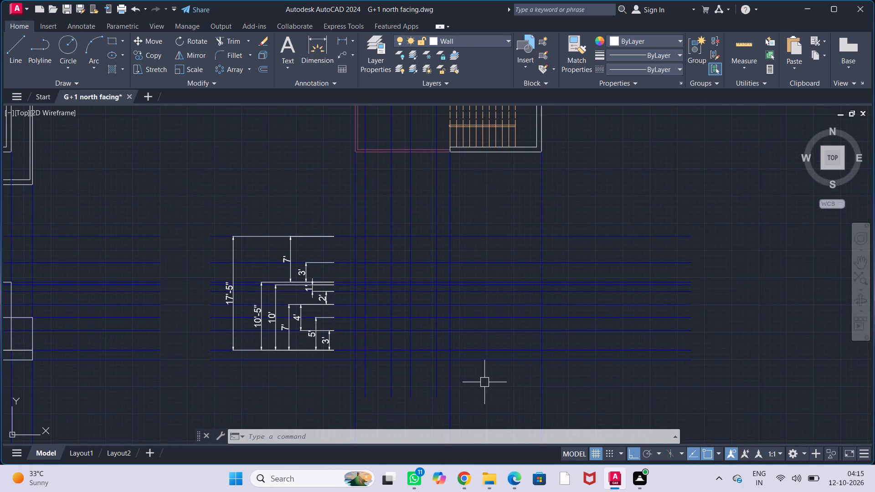
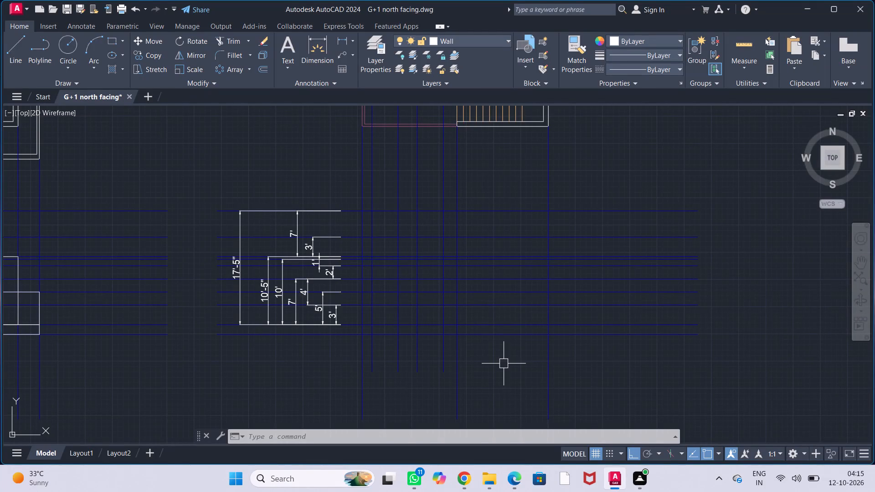
# Draw a rectangle for the staircase block below the first-floor plan, from the ground line to the 10'-5" level between its projection lines.
pyautogui.press('r')
pyautogui.write('EC')
pyautogui.press('Return')
pyautogui.moveTo(500, 360); pyautogui.dragTo(482, 387, button='middle')
pyautogui.scroll(1, 419, 372)
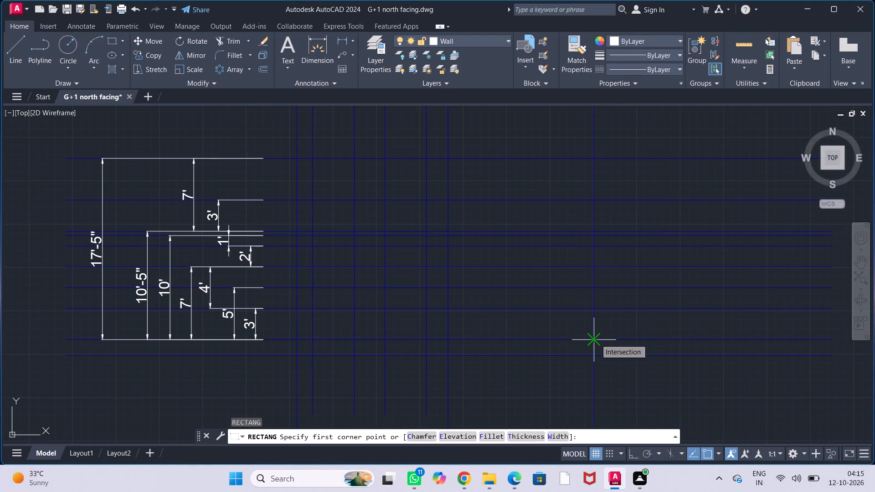
pyautogui.click(596, 339)
pyautogui.scroll(2, 451, 230)
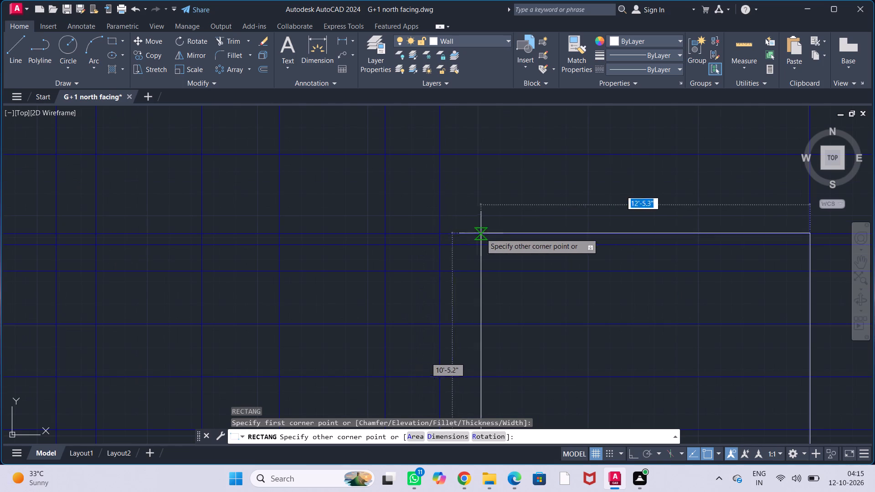
pyautogui.click(438, 230)
pyautogui.scroll(-2, 502, 275)
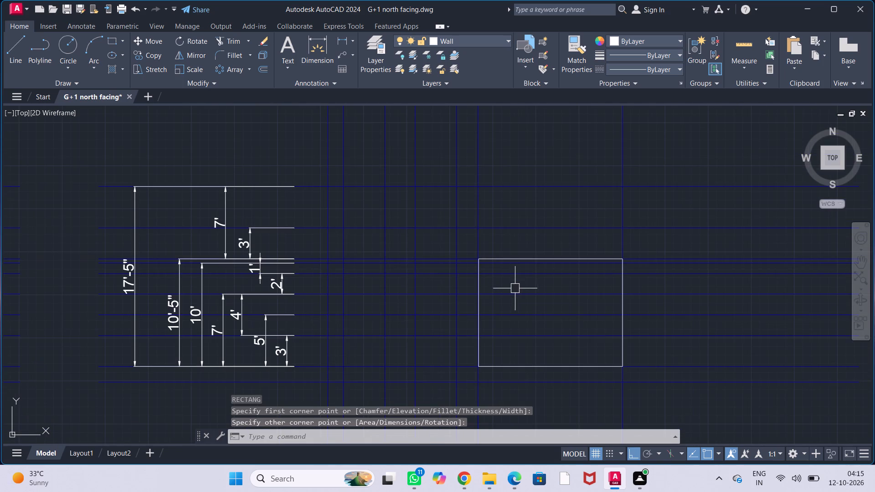
pyautogui.scroll(-1, 516, 292)
pyautogui.moveTo(516, 293); pyautogui.dragTo(494, 311, button='middle')
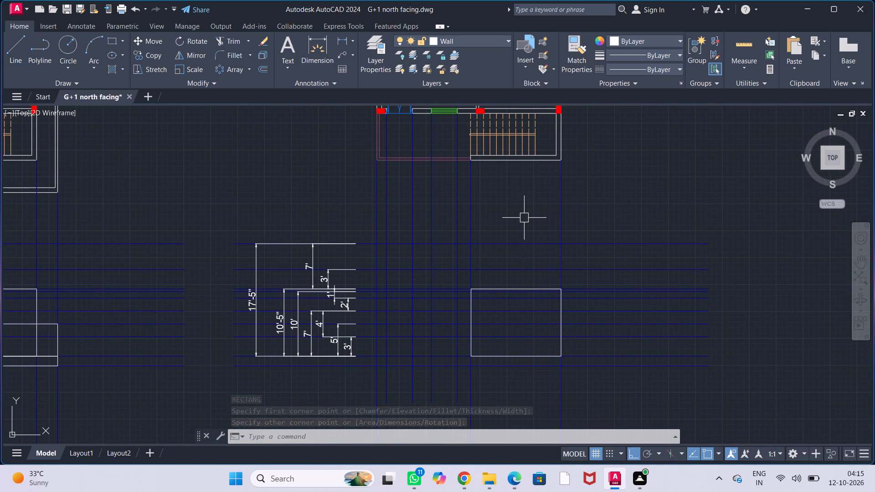
# Draw the adjoining wall rectangle, about 14'-7" wide, from the outer projection line to the staircase block, up to the 10'-5" level.
pyautogui.write('REC')
pyautogui.press('Return')
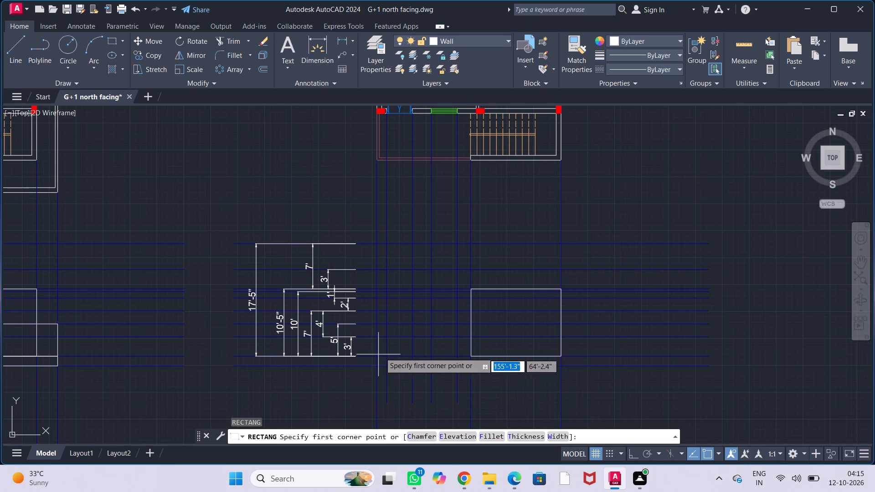
pyautogui.scroll(2, 379, 353)
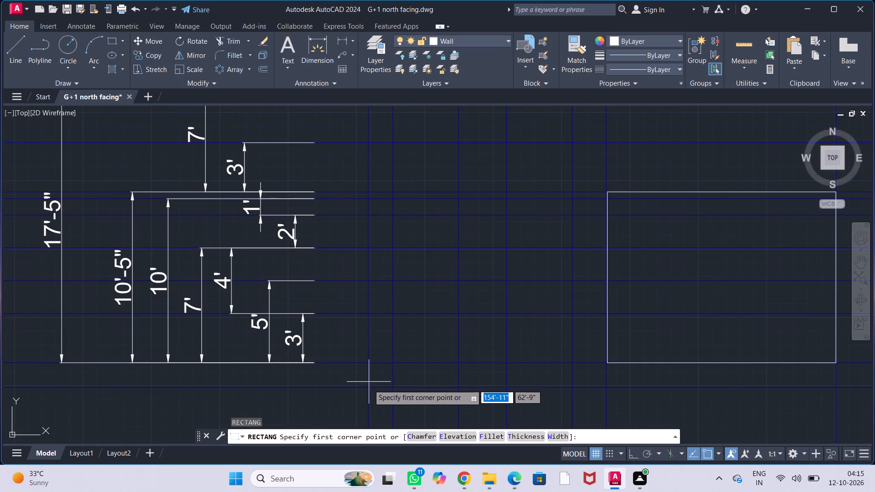
pyautogui.click(371, 363)
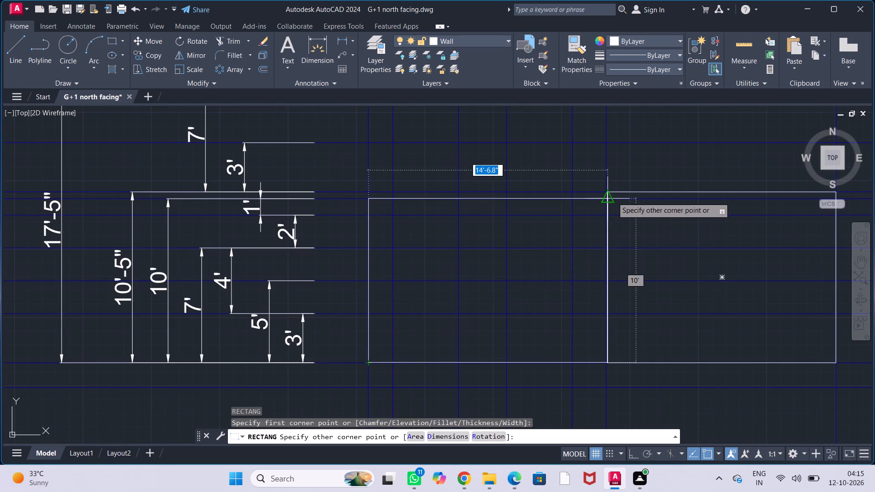
pyautogui.click(612, 190)
# Examine the two new wall outlines against the first-floor plan, the door and window projection lines and the height dimensions.
pyautogui.scroll(-2, 646, 228)
pyautogui.moveTo(654, 230); pyautogui.dragTo(640, 233, button='middle')
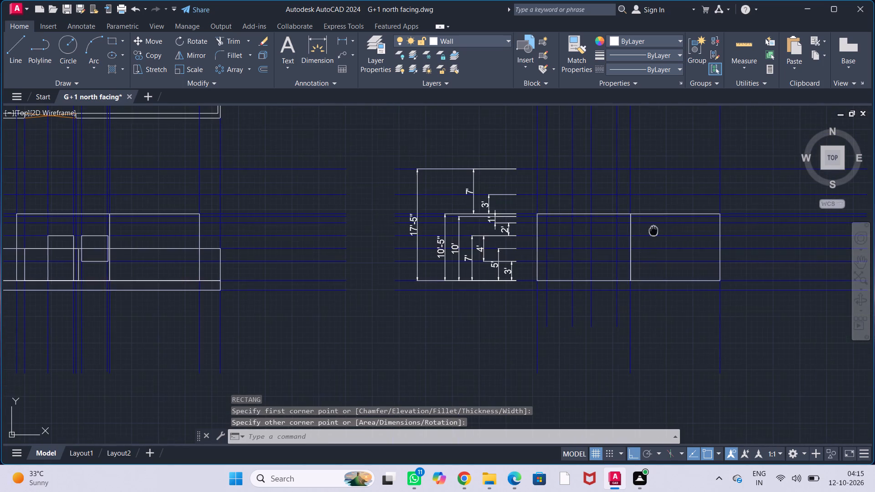
pyautogui.moveTo(640, 233); pyautogui.dragTo(544, 289, button='middle')
pyautogui.moveTo(576, 215); pyautogui.dragTo(549, 256, button='middle')
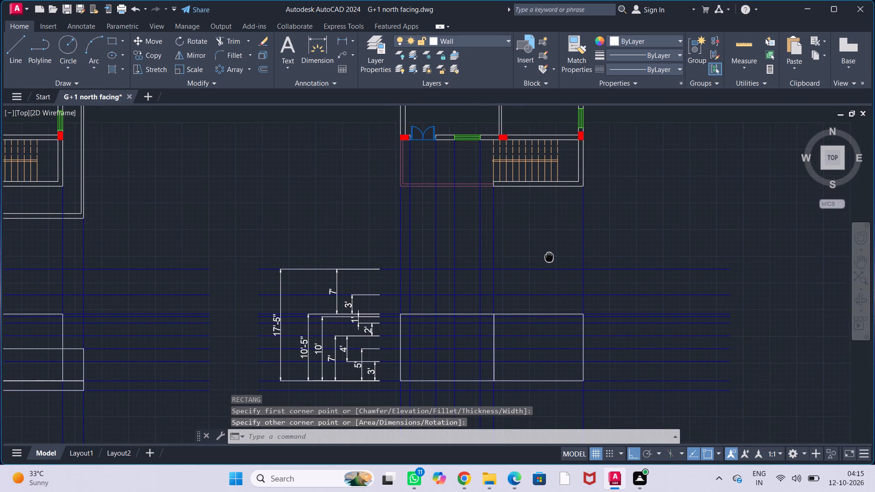
pyautogui.moveTo(549, 256); pyautogui.dragTo(552, 243, button='middle')
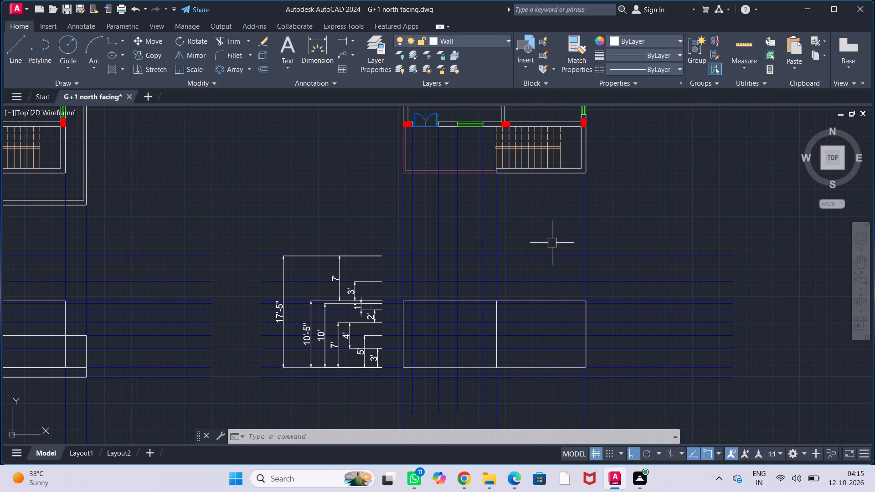
pyautogui.moveTo(552, 243); pyautogui.dragTo(570, 210, button='middle')
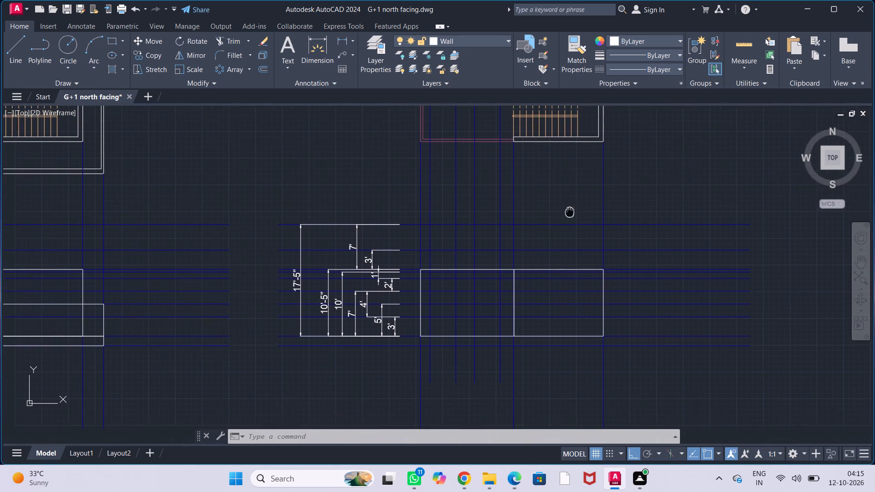
pyautogui.scroll(2, 532, 308)
pyautogui.moveTo(535, 313); pyautogui.dragTo(551, 296, button='middle')
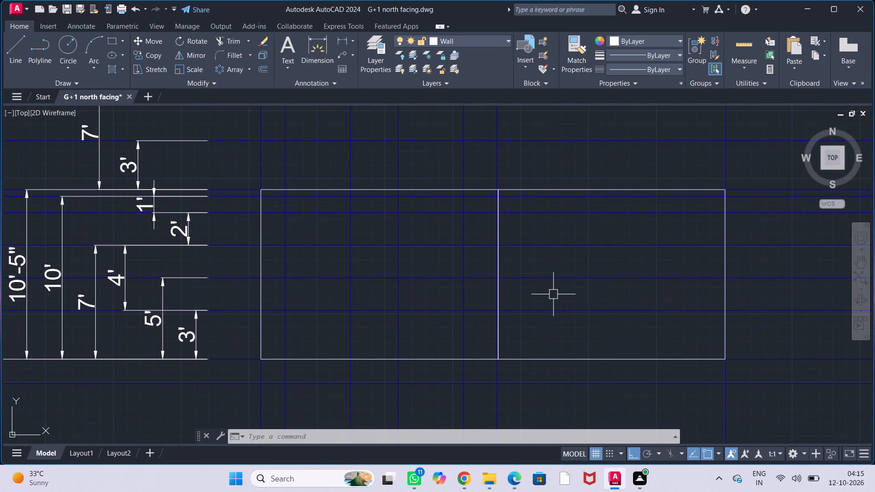
pyautogui.moveTo(552, 293); pyautogui.dragTo(534, 278, button='middle')
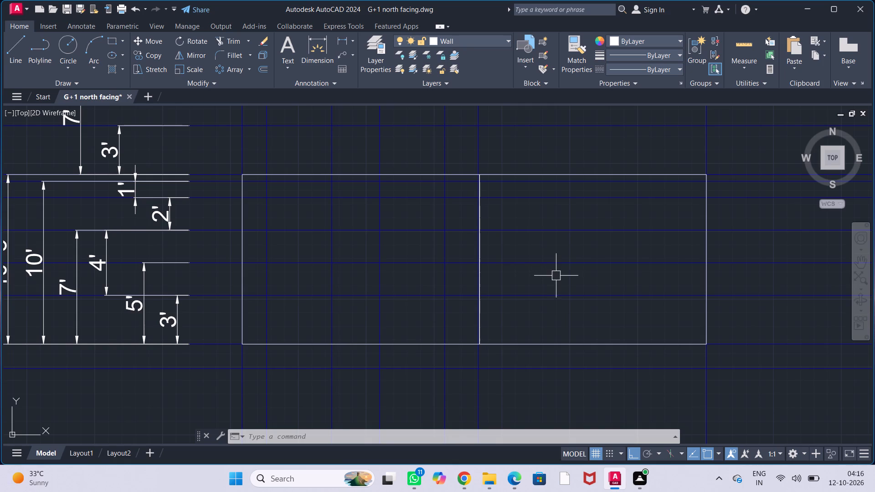
pyautogui.moveTo(563, 280); pyautogui.dragTo(530, 284, button='middle')
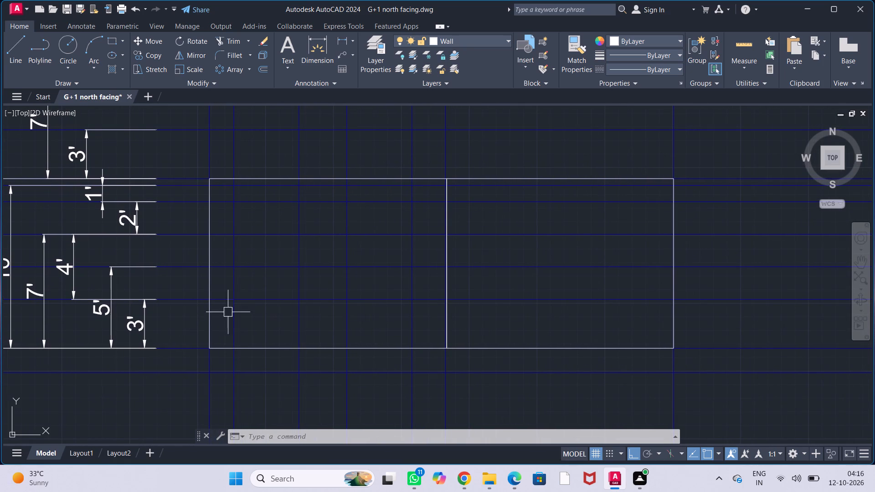
pyautogui.moveTo(279, 287); pyautogui.dragTo(272, 304, button='middle')
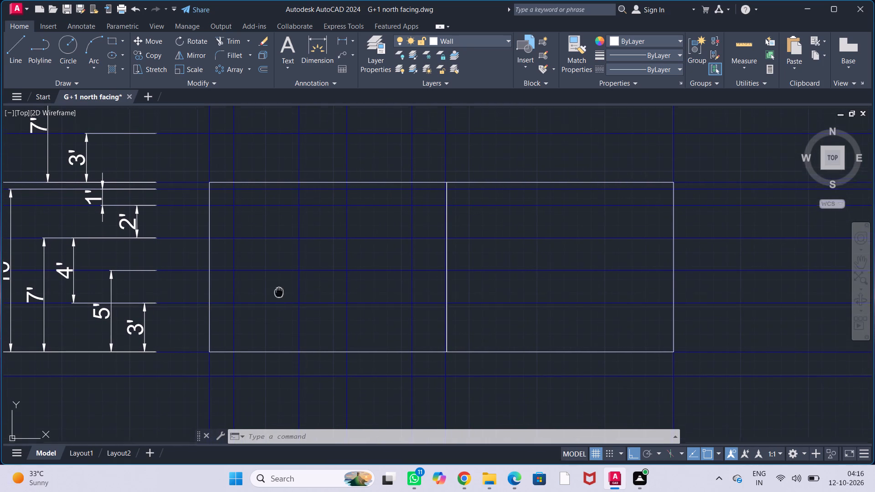
pyautogui.moveTo(272, 304); pyautogui.dragTo(267, 313, button='middle')
pyautogui.scroll(-1, 267, 313)
pyautogui.scroll(-2, 309, 255)
pyautogui.scroll(2, 286, 237)
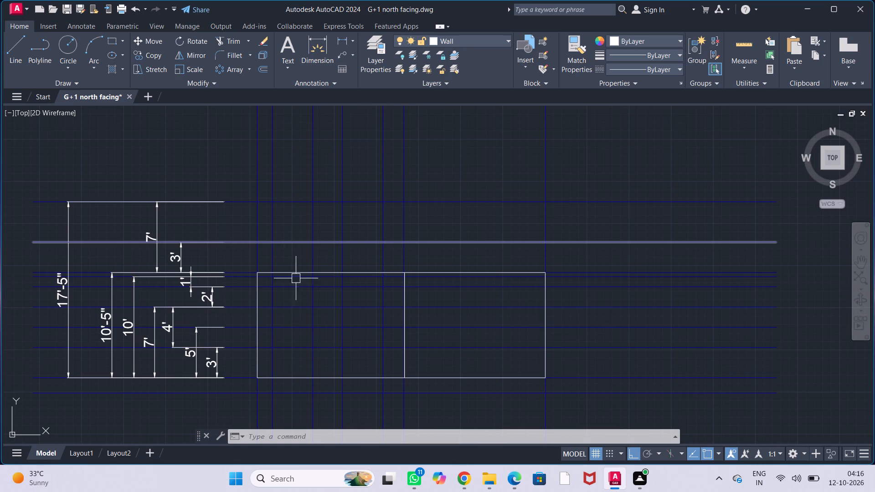
pyautogui.moveTo(291, 334); pyautogui.dragTo(278, 293, button='middle')
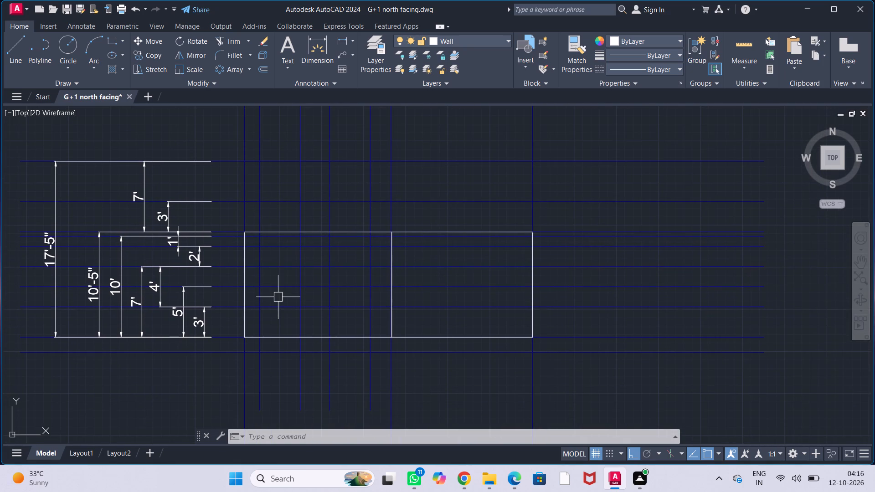
# Draw the 4' by 7' double-door rectangle on the ground line between the door projection lines of the first-floor elevation.
pyautogui.scroll(1, 278, 297)
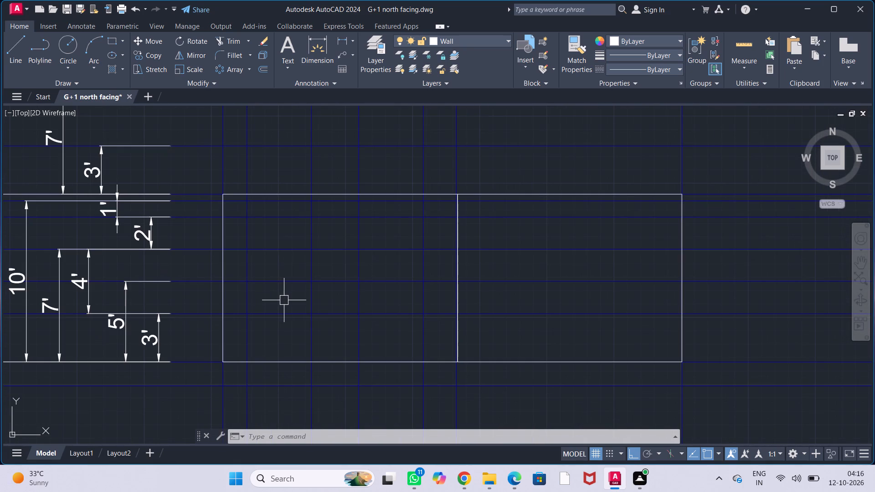
pyautogui.write('REC')
pyautogui.press('Return')
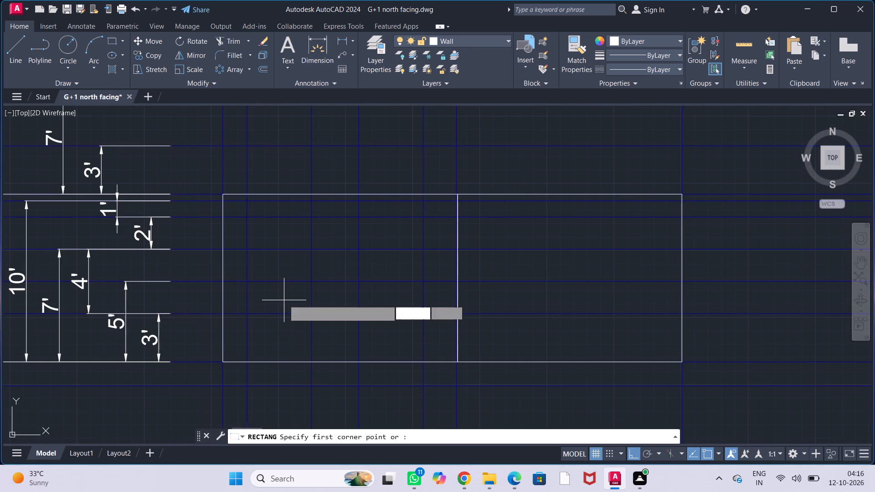
pyautogui.click(250, 359)
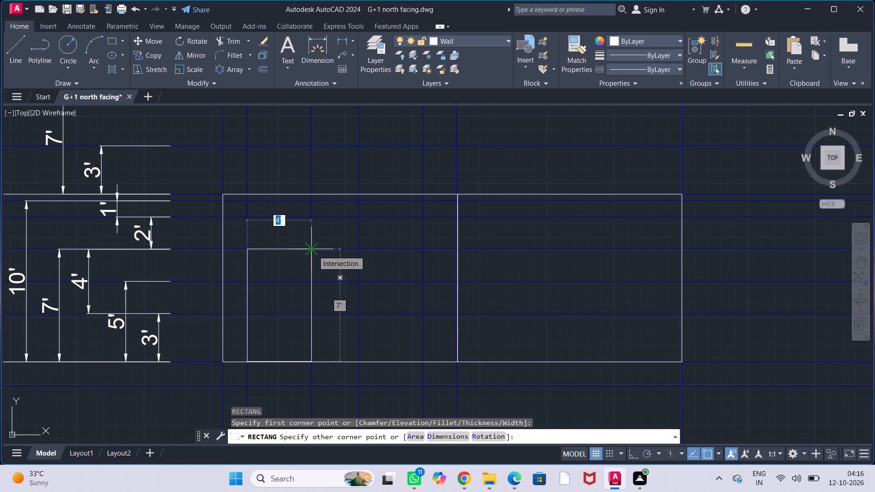
pyautogui.click(313, 251)
pyautogui.moveTo(278, 304); pyautogui.dragTo(275, 292, button='middle')
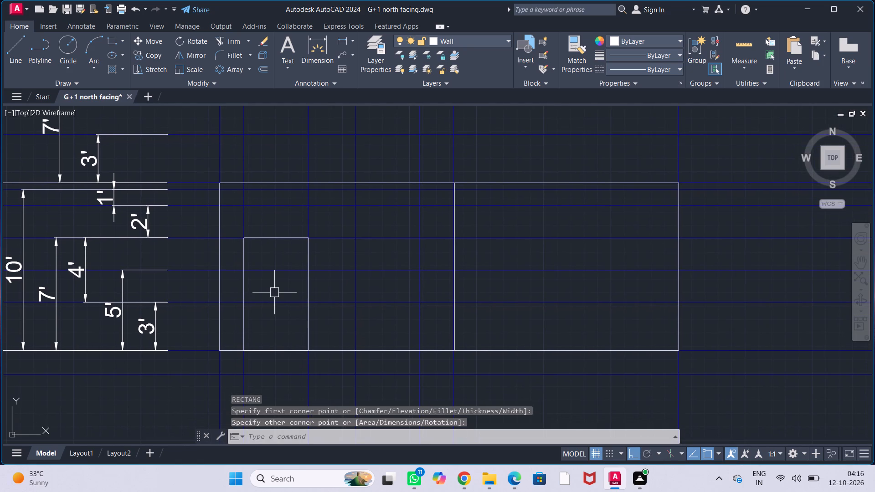
# Draw the window rectangle between its projection lines, from the 3' sill level to the 7' lintel level.
pyautogui.write('REC')
pyautogui.press('Return')
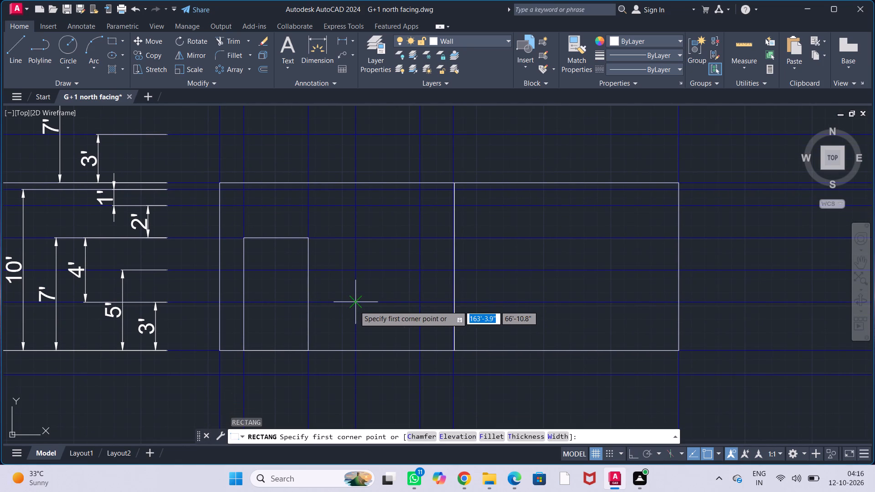
pyautogui.click(355, 307)
pyautogui.click(422, 240)
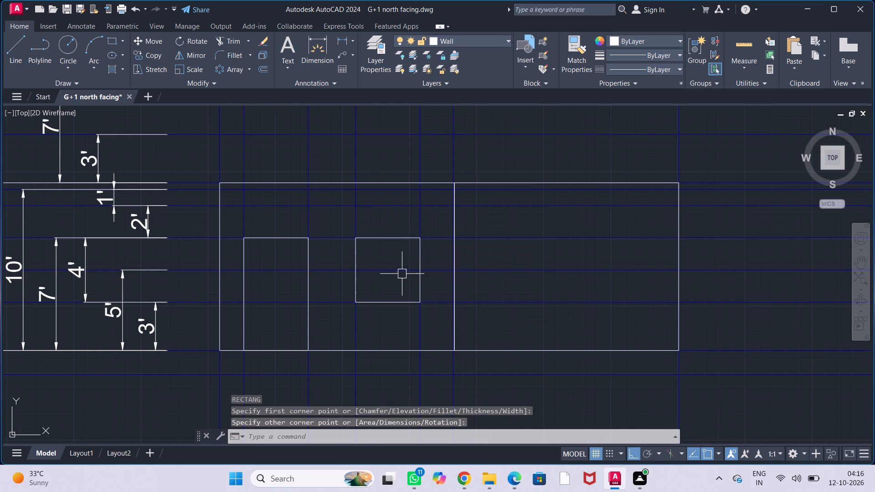
pyautogui.scroll(-2, 401, 273)
pyautogui.moveTo(403, 266); pyautogui.dragTo(396, 261, button='middle')
pyautogui.scroll(2, 345, 292)
# Draw a 3' high railing rectangle along the ground line across the wall block containing the door and window.
pyautogui.write('RE')
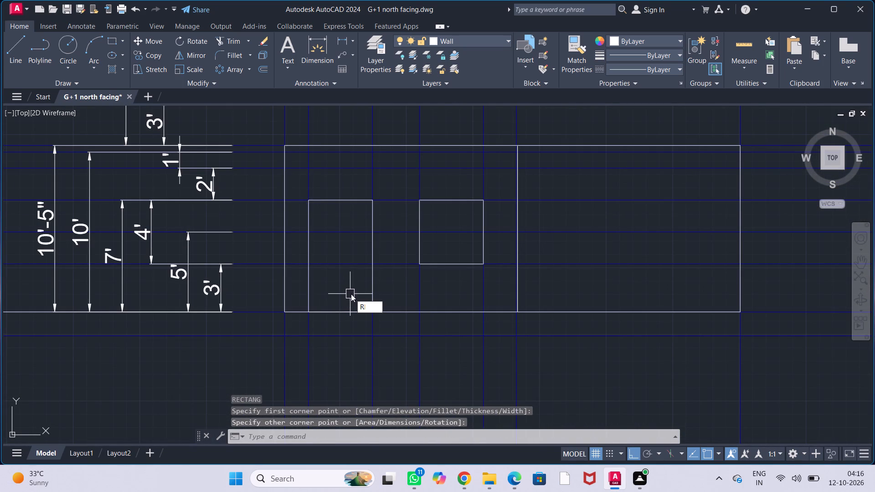
pyautogui.press('c')
pyautogui.press('Return')
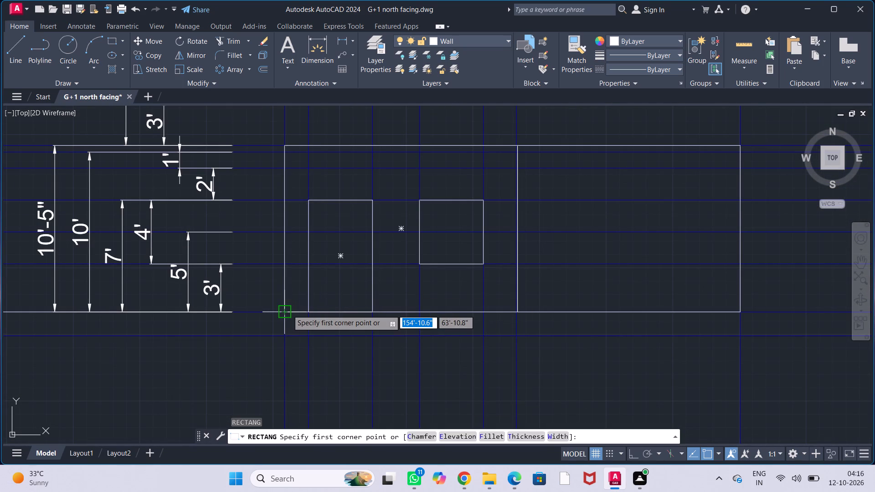
pyautogui.click(288, 310)
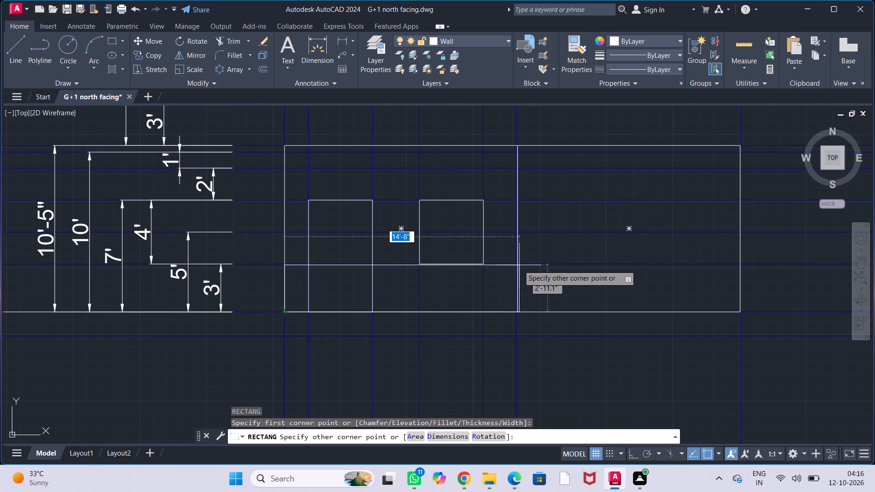
pyautogui.click(516, 265)
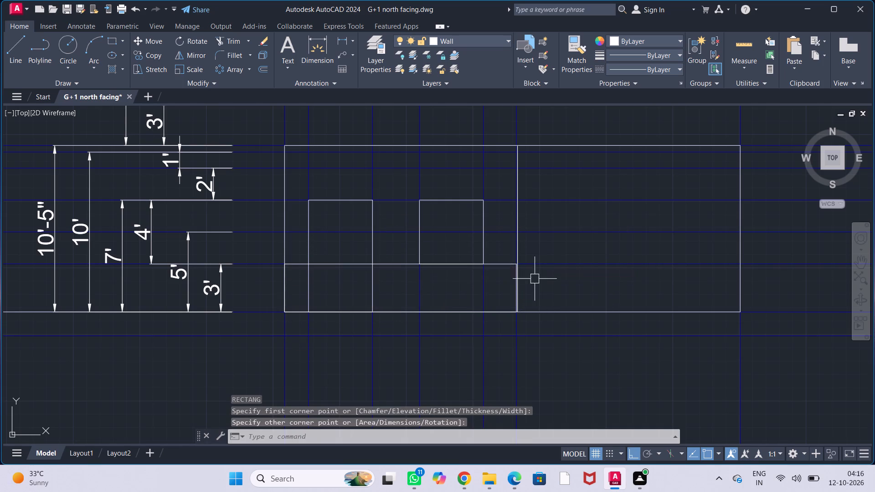
pyautogui.scroll(-1, 582, 294)
pyautogui.moveTo(590, 289); pyautogui.dragTo(558, 304, button='middle')
pyautogui.press('Escape')
pyautogui.press('Escape')
pyautogui.press('Escape')
pyautogui.press('Escape')
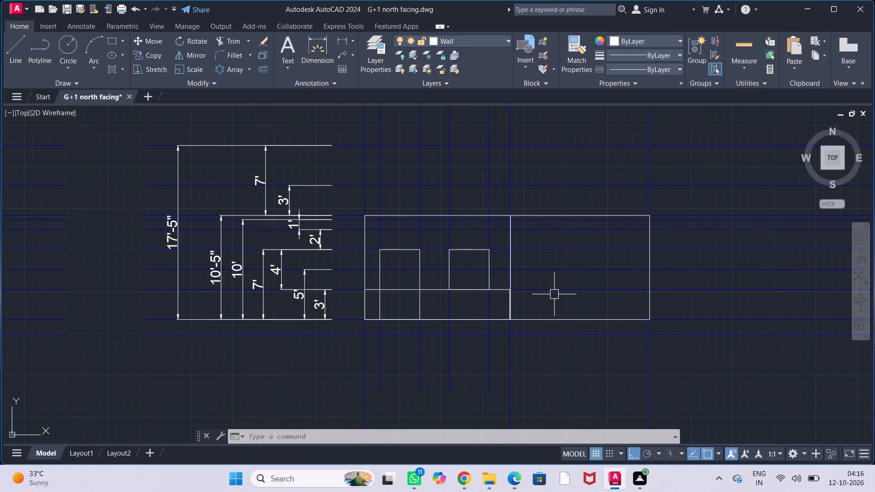
# Turn off the ELEVATION PROJECTION layer.
pyautogui.scroll(-1, 666, 298)
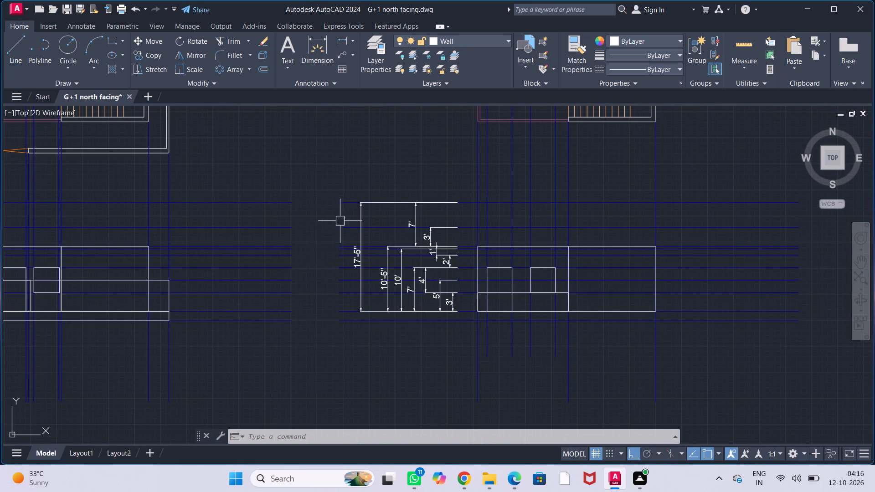
pyautogui.scroll(-1, 330, 219)
pyautogui.click(493, 39)
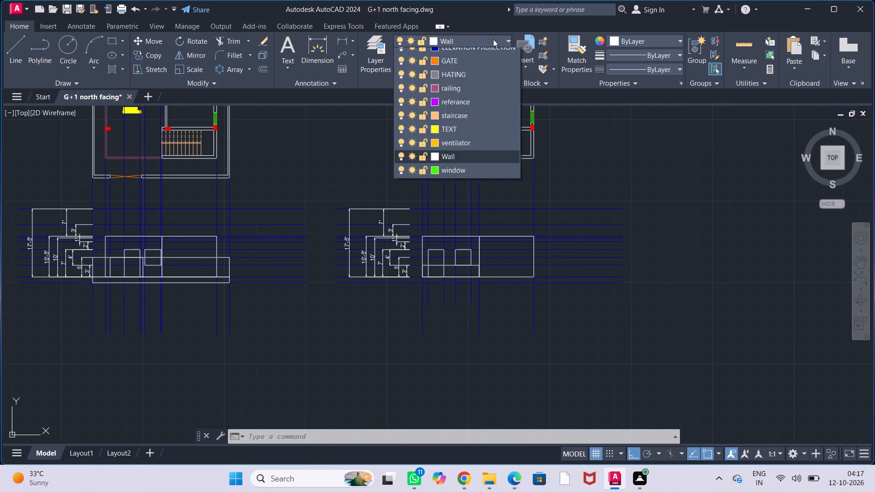
pyautogui.click(401, 105)
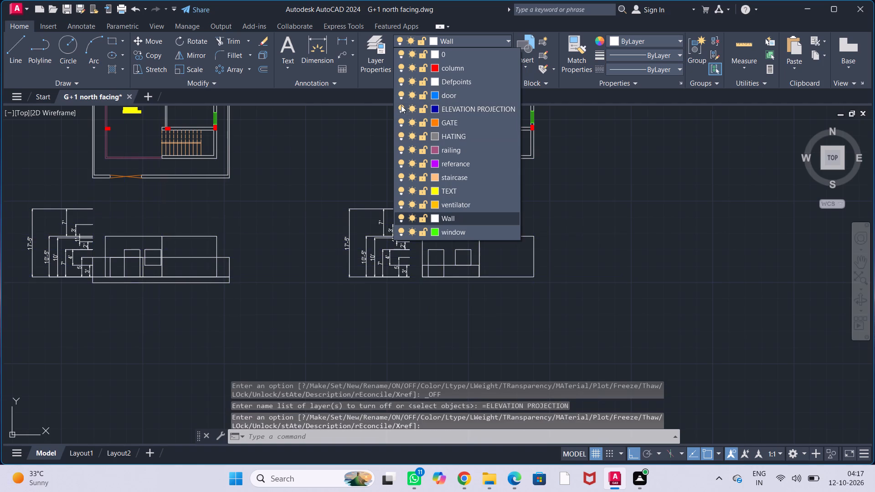
# Delete all the height dimensions beside the ground-floor and first-floor elevations.
pyautogui.scroll(-2, 290, 283)
pyautogui.moveTo(291, 285); pyautogui.dragTo(322, 306, button='middle')
pyautogui.scroll(2, 286, 312)
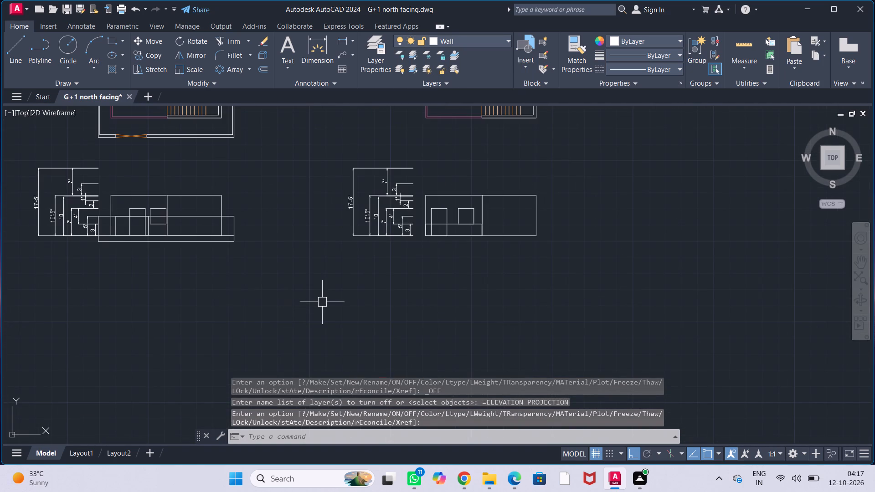
pyautogui.press('Escape')
pyautogui.press('Escape')
pyautogui.press('Escape')
pyautogui.moveTo(416, 259); pyautogui.dragTo(412, 235)
pyautogui.click(355, 148)
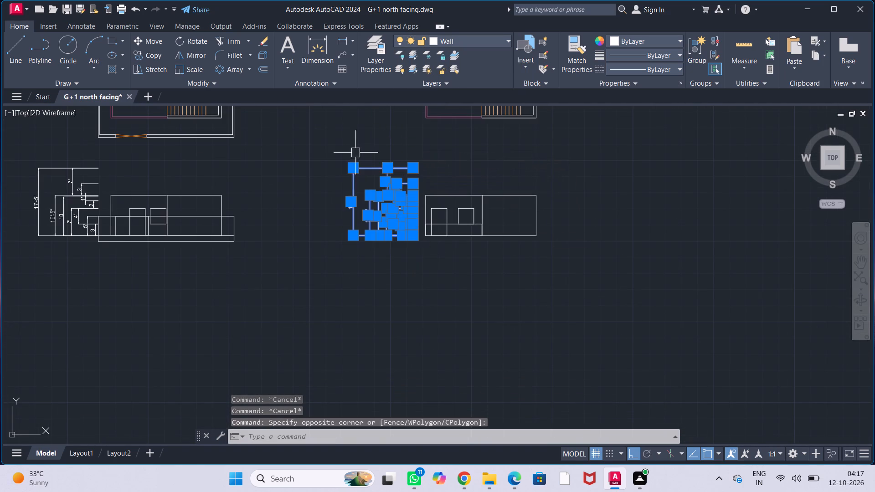
pyautogui.moveTo(306, 250); pyautogui.dragTo(479, 293, button='middle')
pyautogui.scroll(2, 260, 301)
pyautogui.click(262, 274)
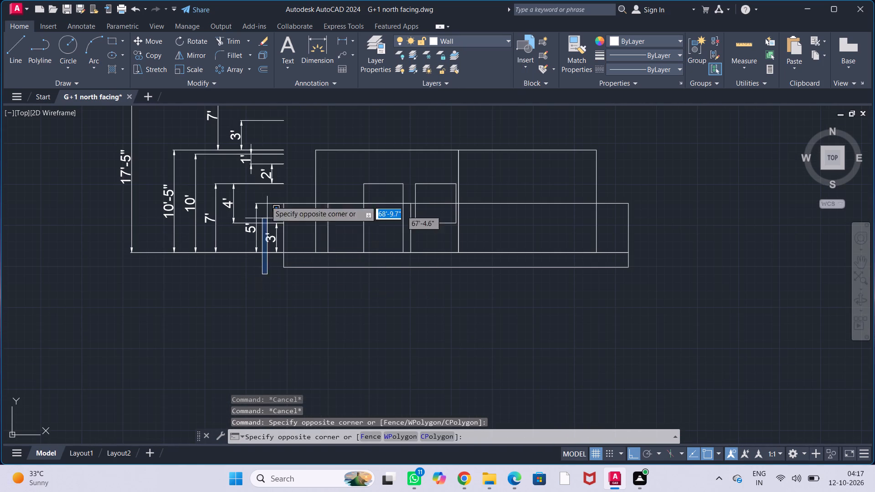
pyautogui.click(112, 123)
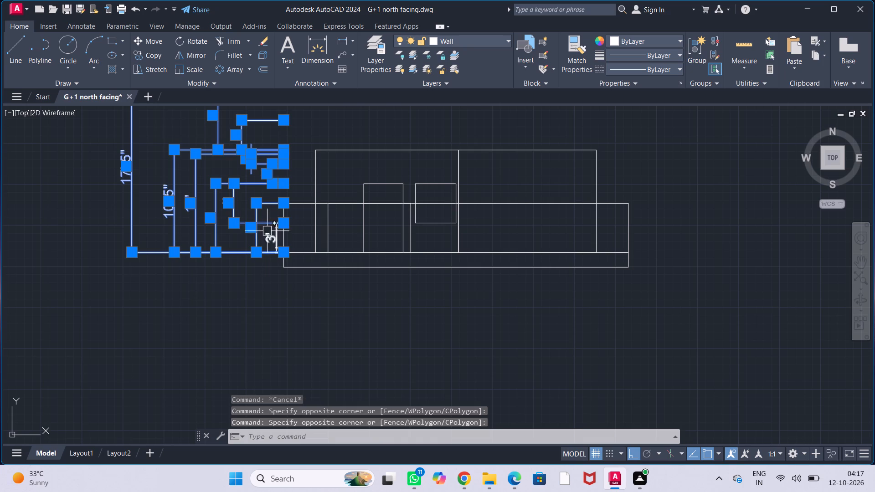
pyautogui.click(269, 235)
pyautogui.press('Delete')
# Trim the ground-floor door's sides and the house's left wall line where they pass behind the compound wall.
pyautogui.scroll(-2, 281, 287)
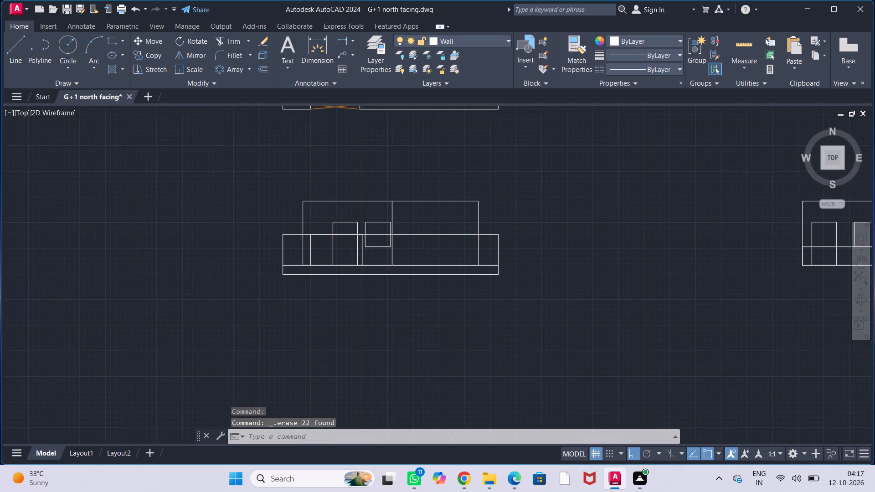
pyautogui.moveTo(281, 285); pyautogui.dragTo(253, 292, button='middle')
pyautogui.scroll(2, 266, 293)
pyautogui.moveTo(376, 301); pyautogui.dragTo(327, 323, button='middle')
pyautogui.scroll(1, 330, 315)
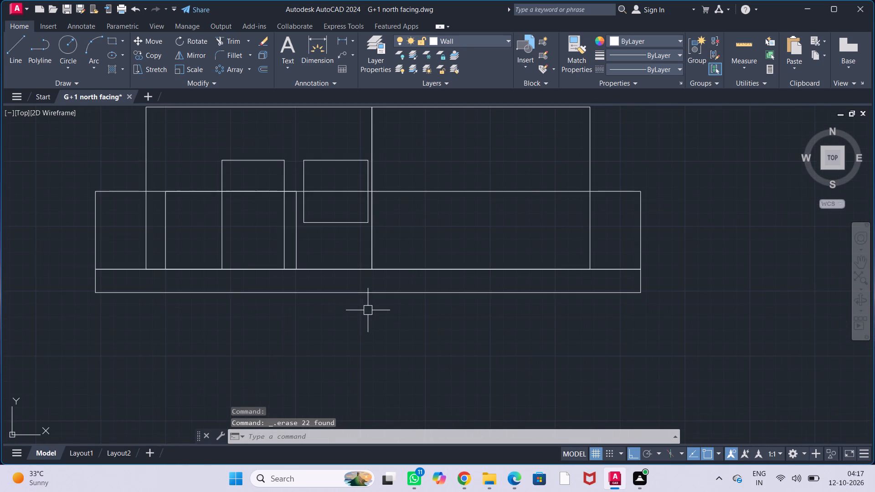
pyautogui.scroll(-1, 363, 317)
pyautogui.moveTo(315, 338); pyautogui.dragTo(289, 354, button='middle')
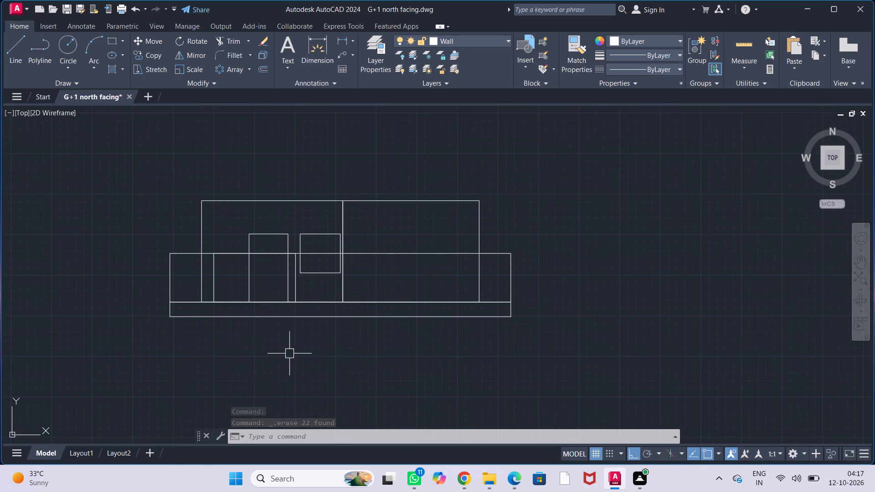
pyautogui.scroll(1, 288, 352)
pyautogui.write('TR')
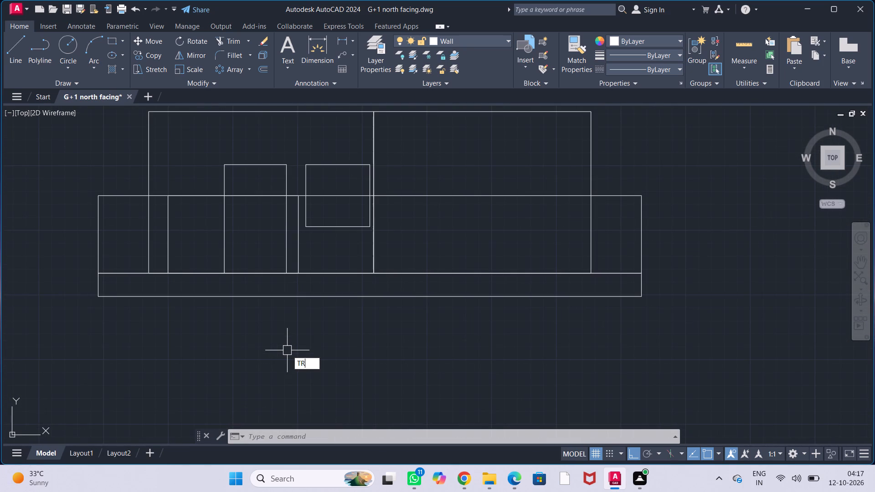
pyautogui.press('Return')
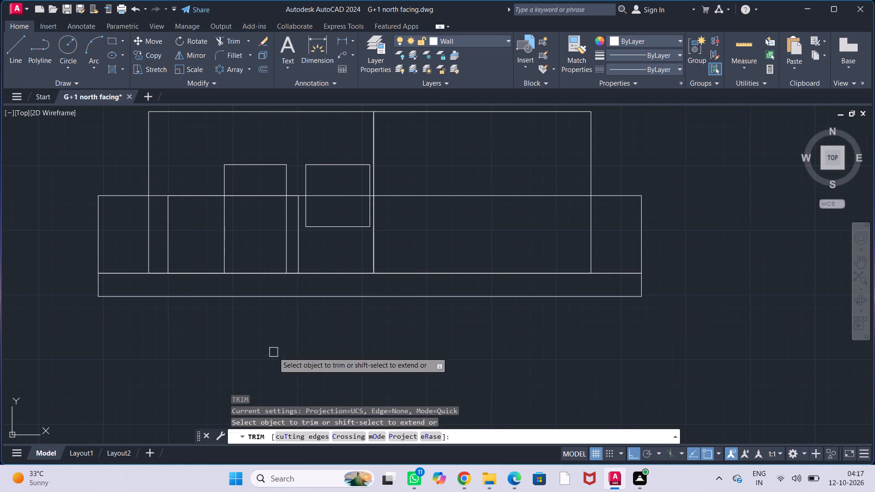
pyautogui.click(284, 246)
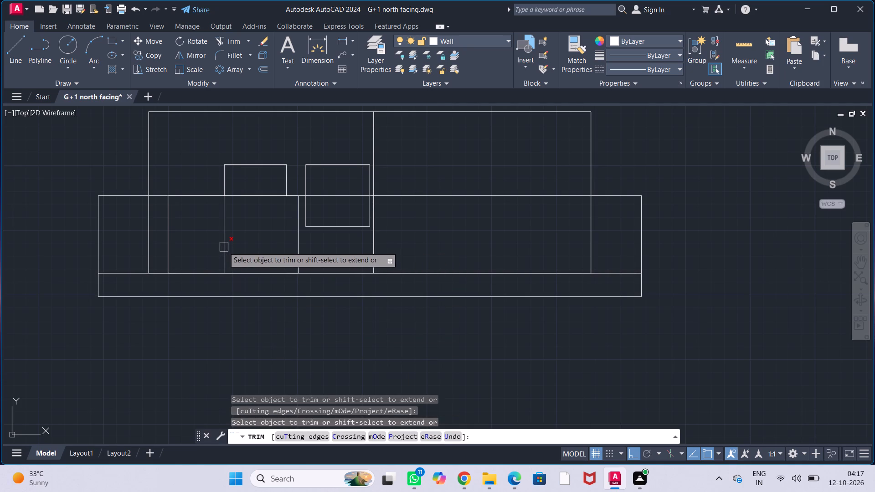
pyautogui.click(224, 247)
pyautogui.click(147, 241)
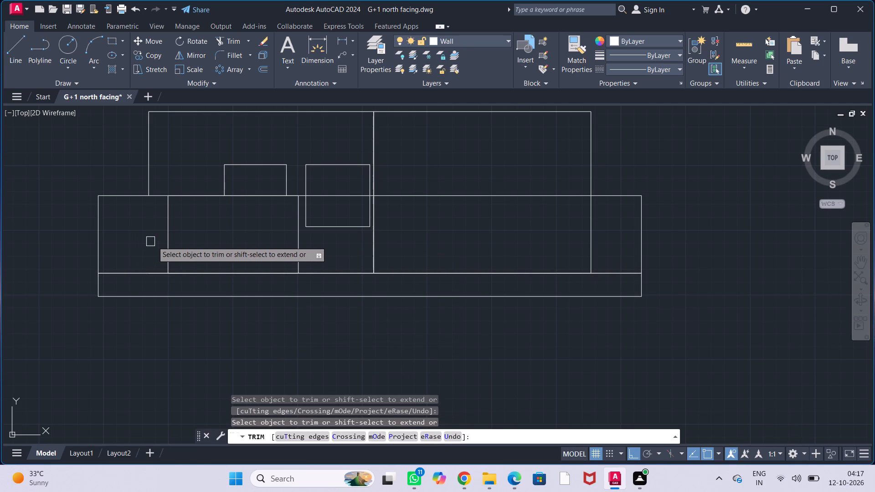
# Trim away the part of the ground-floor window that lies below the compound wall's top line.
pyautogui.click(352, 230)
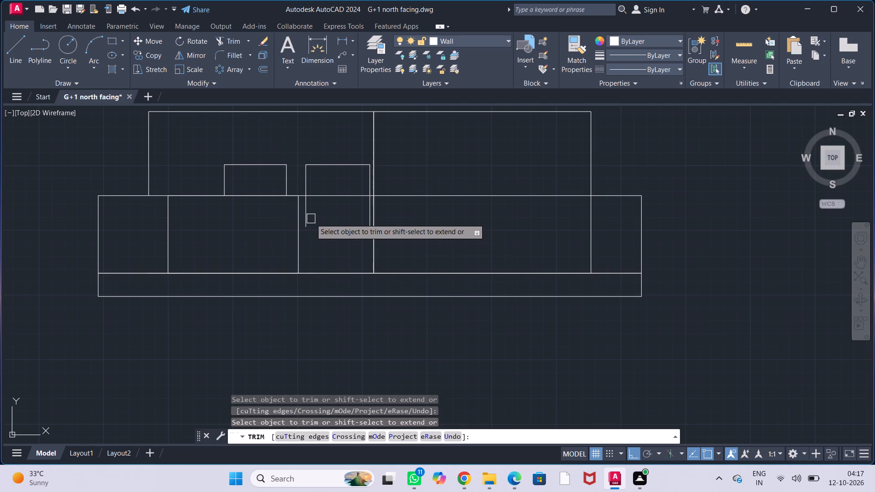
pyautogui.click(305, 220)
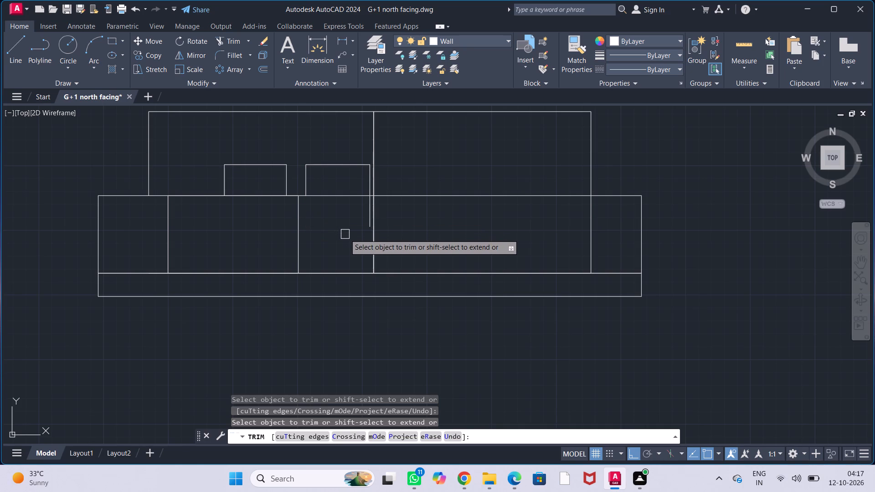
pyautogui.scroll(1, 355, 223)
pyautogui.click(372, 220)
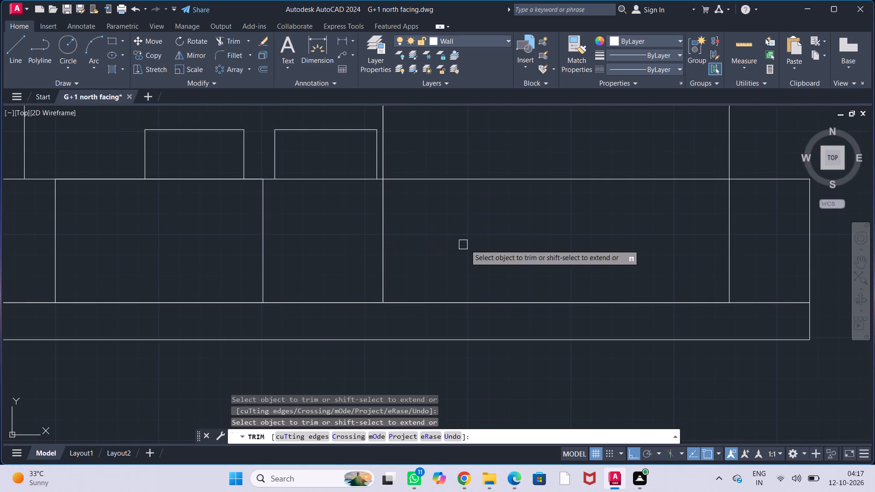
# Trim the house's middle and right wall lines below the compound wall's top line with one fence cut.
pyautogui.scroll(-1, 428, 257)
pyautogui.moveTo(449, 254); pyautogui.dragTo(447, 263, button='middle')
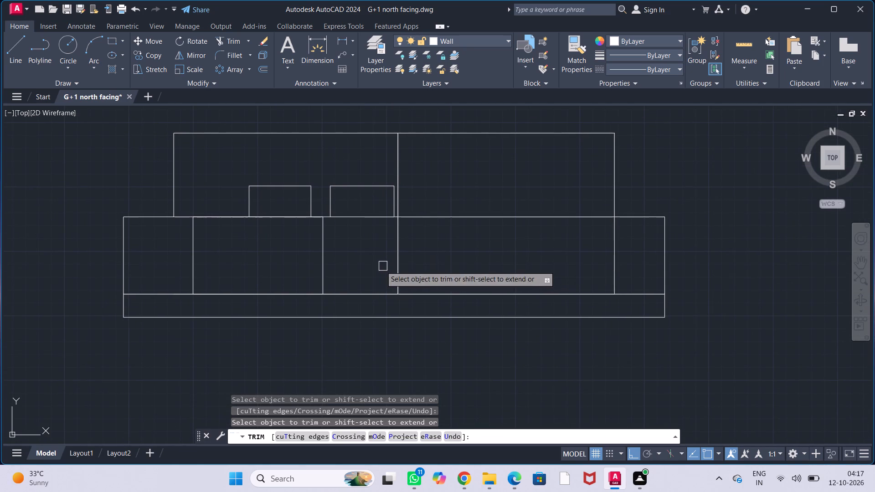
pyautogui.moveTo(366, 256); pyautogui.dragTo(639, 261)
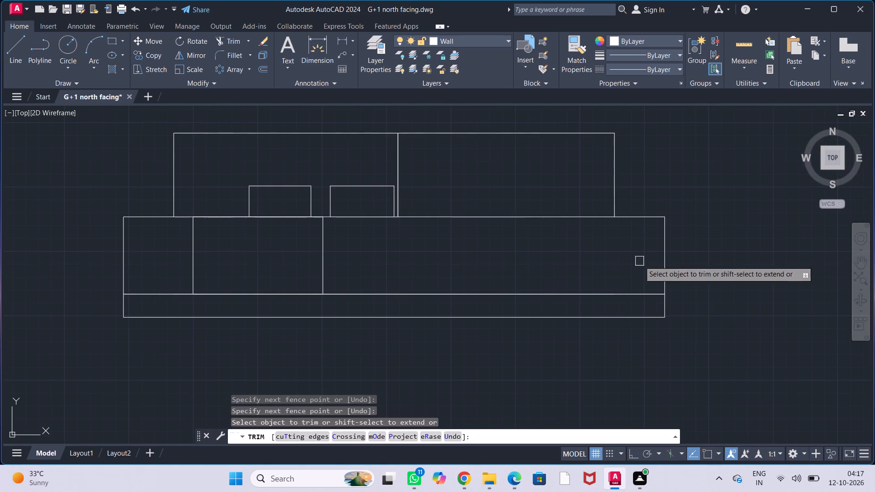
pyautogui.scroll(-1, 550, 263)
pyautogui.moveTo(551, 263); pyautogui.dragTo(474, 284, button='middle')
pyautogui.scroll(1, 465, 283)
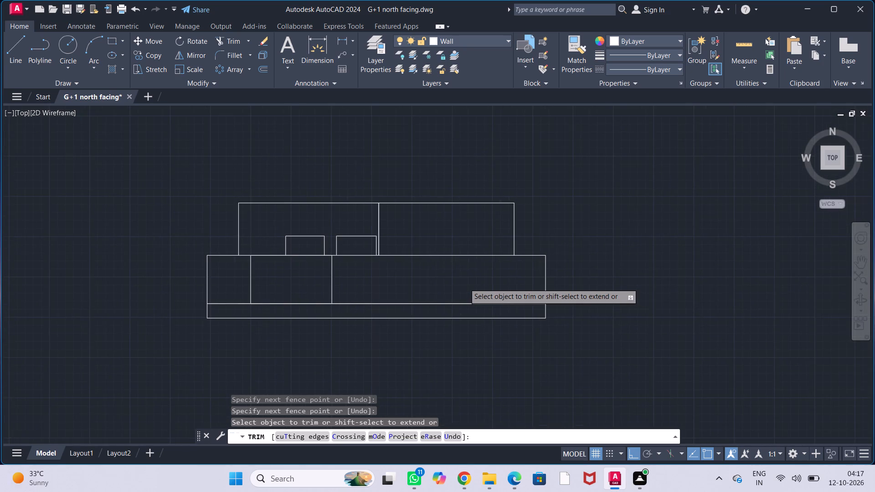
pyautogui.moveTo(462, 283); pyautogui.dragTo(385, 284, button='middle')
pyautogui.scroll(-1, 384, 282)
pyautogui.moveTo(582, 275); pyautogui.dragTo(410, 273, button='middle')
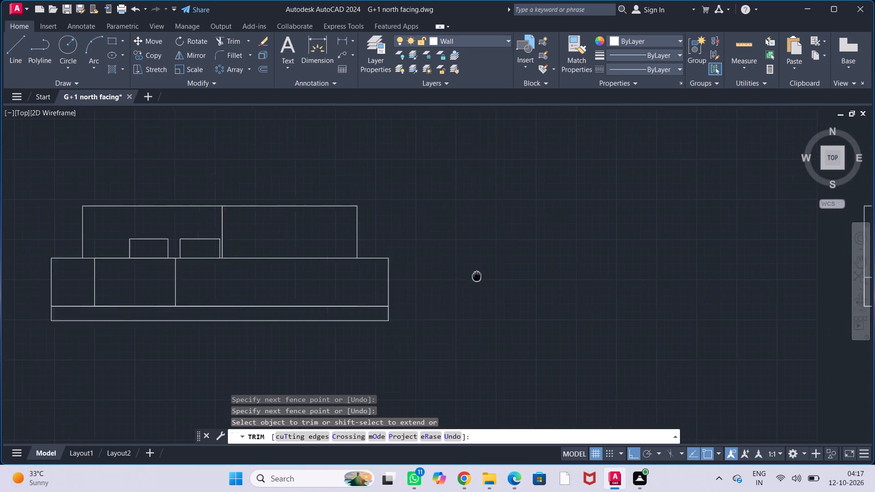
pyautogui.moveTo(410, 273); pyautogui.dragTo(392, 273, button='middle')
pyautogui.moveTo(541, 286); pyautogui.dragTo(368, 286, button='middle')
pyautogui.moveTo(487, 288); pyautogui.dragTo(362, 282, button='middle')
pyautogui.scroll(2, 536, 287)
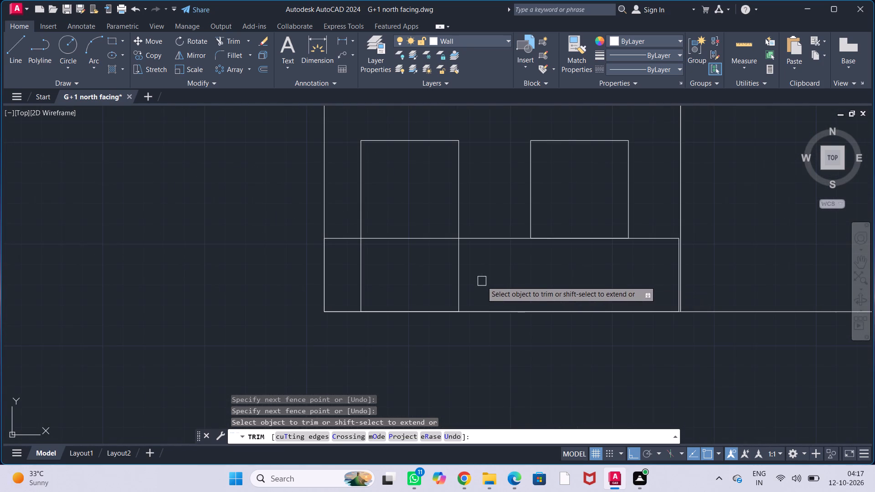
pyautogui.scroll(-3, 525, 320)
pyautogui.moveTo(539, 349); pyautogui.dragTo(546, 323, button='middle')
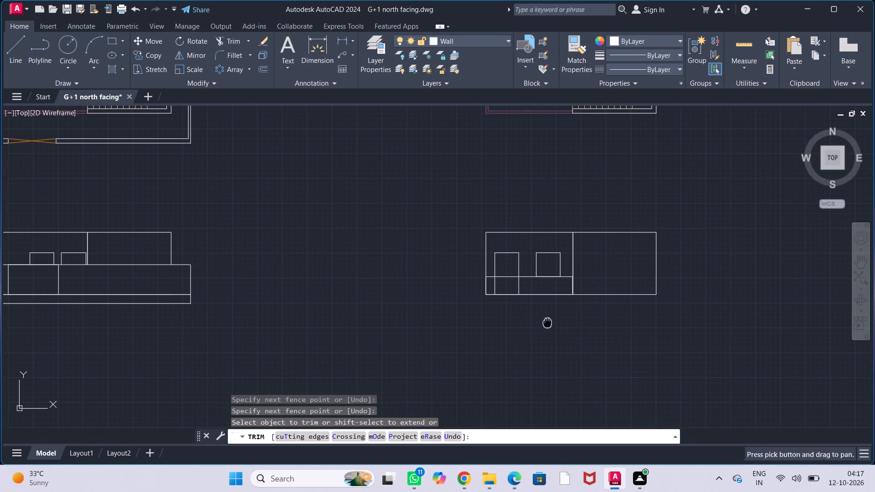
pyautogui.press('Escape')
pyautogui.press('Escape')
pyautogui.press('Escape')
pyautogui.press('Escape')
pyautogui.press('Escape')
# Offset the gate rectangle in the compound wall 3" inward.
pyautogui.scroll(-1, 542, 323)
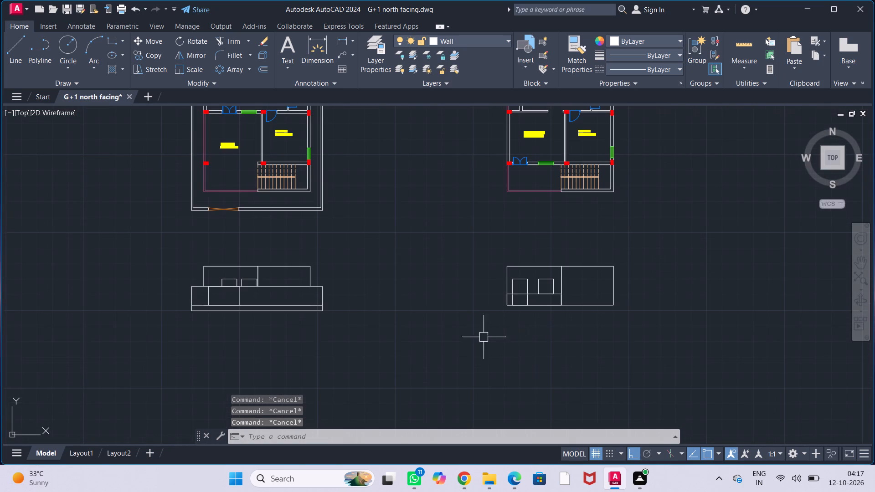
pyautogui.moveTo(449, 318); pyautogui.dragTo(537, 360, button='middle')
pyautogui.moveTo(514, 369); pyautogui.dragTo(515, 348, button='middle')
pyautogui.scroll(2, 342, 318)
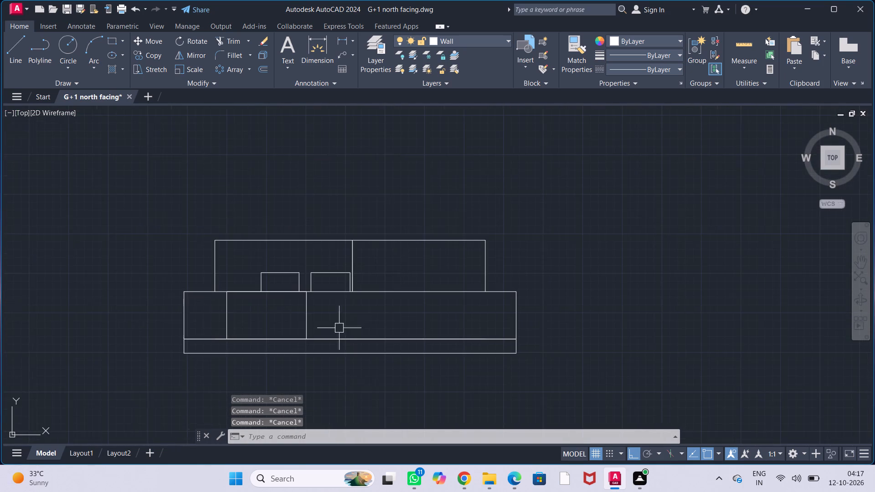
pyautogui.moveTo(369, 317); pyautogui.dragTo(433, 314, button='middle')
pyautogui.scroll(1, 415, 322)
pyautogui.moveTo(422, 294); pyautogui.dragTo(483, 241, button='middle')
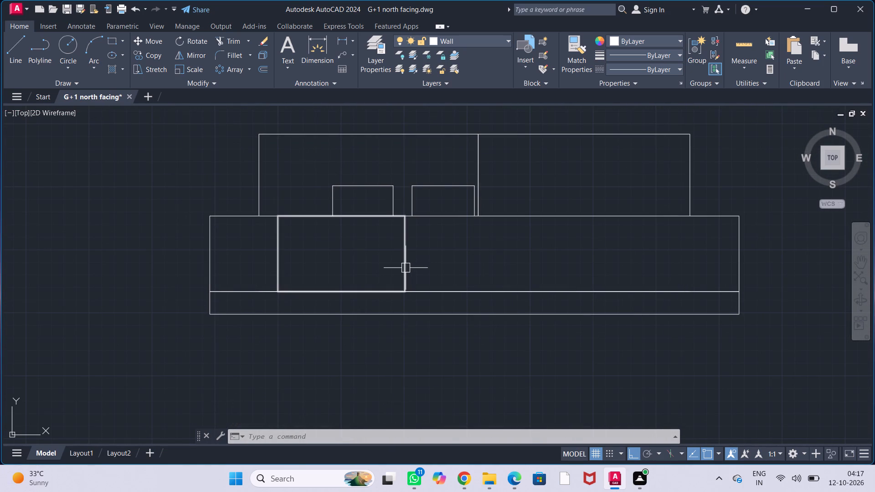
pyautogui.click(406, 268)
pyautogui.write('OFF')
pyautogui.press('Return')
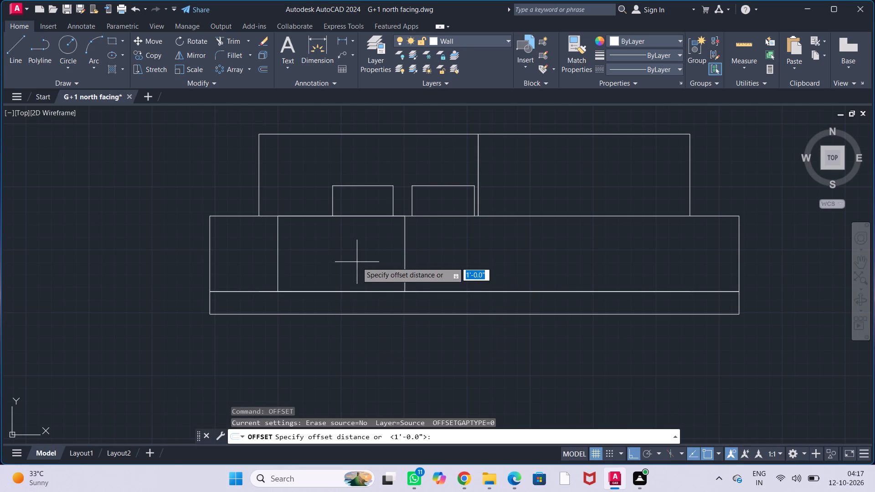
pyautogui.press('1')
pyautogui.press('BackSpace')
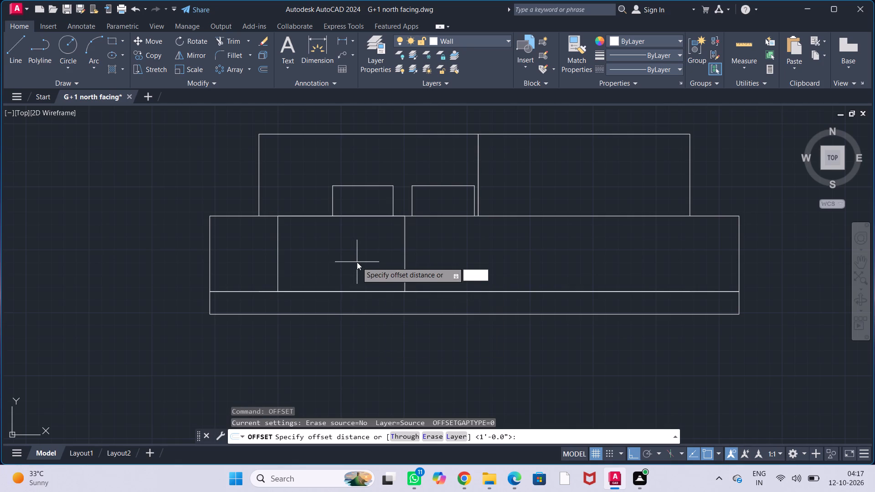
pyautogui.write('3"')
pyautogui.press('Return')
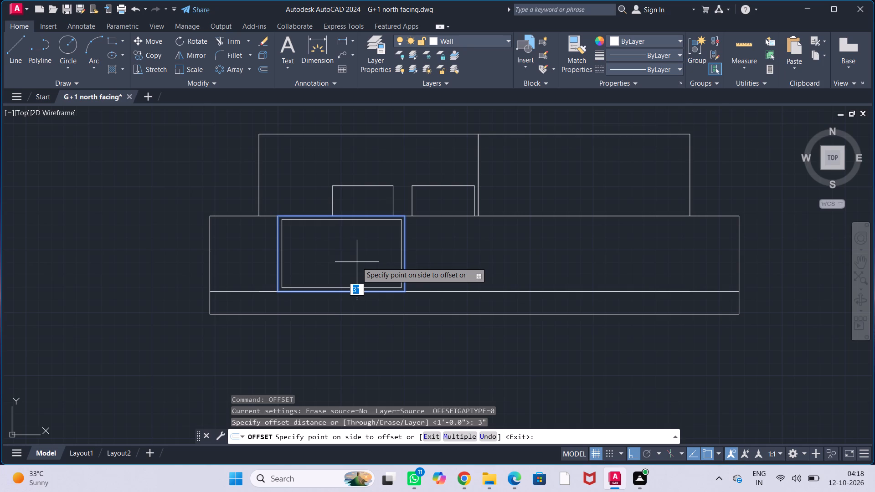
pyautogui.click(341, 259)
pyautogui.scroll(2, 326, 264)
pyautogui.press('Escape')
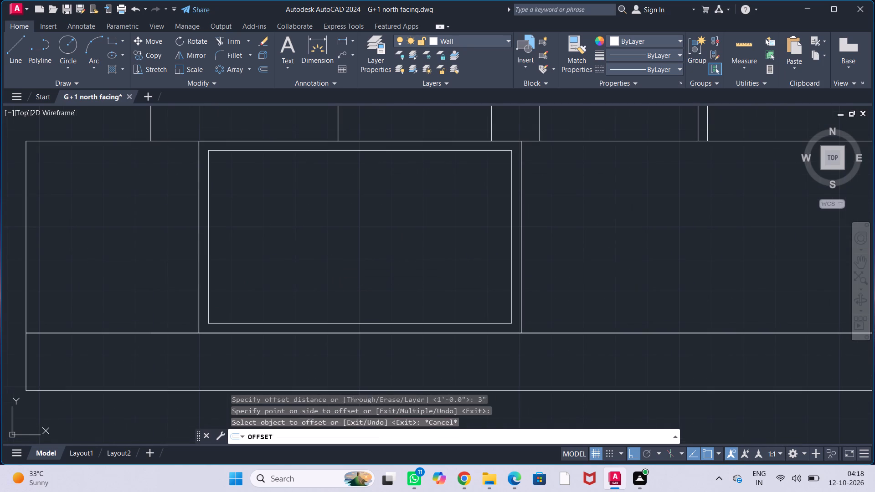
pyautogui.press('Escape')
pyautogui.press('Escape')
pyautogui.press('Escape')
pyautogui.press('Escape')
# Draw a vertical centre line between the top and bottom midpoints of the gate's inner frame.
pyautogui.press('l')
pyautogui.press('Return')
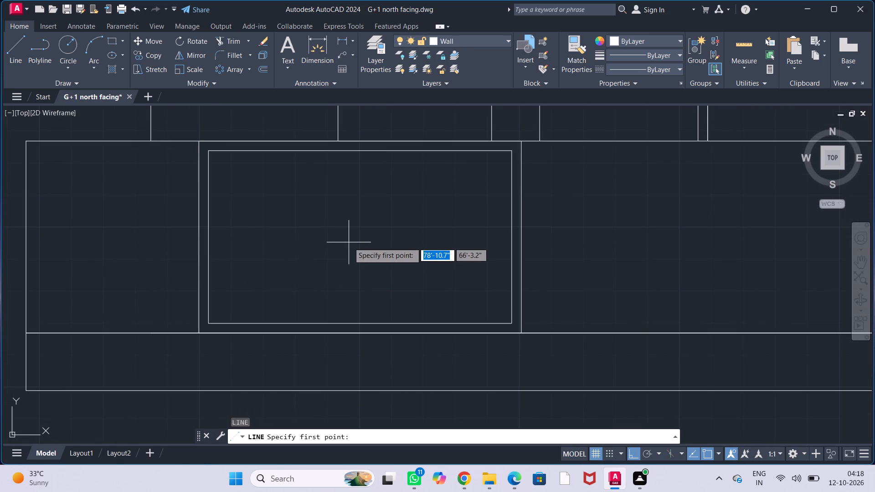
pyautogui.click(355, 151)
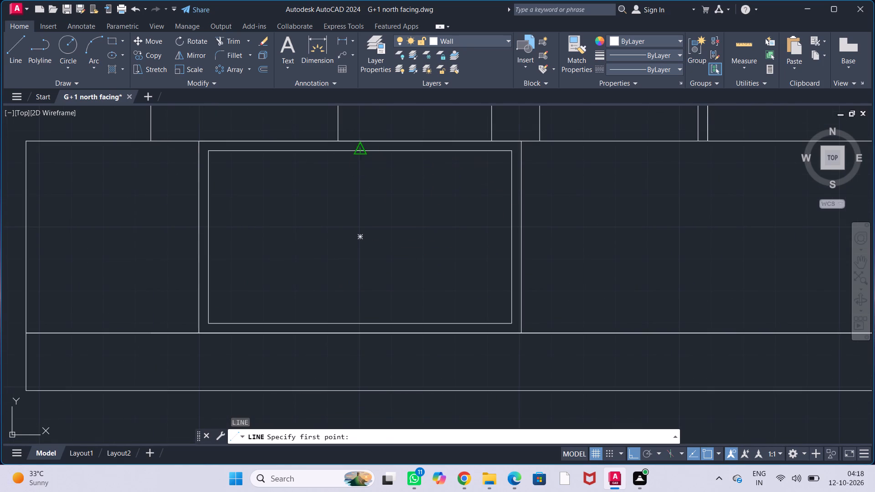
pyautogui.click(360, 320)
pyautogui.press('Escape')
pyautogui.press('Escape')
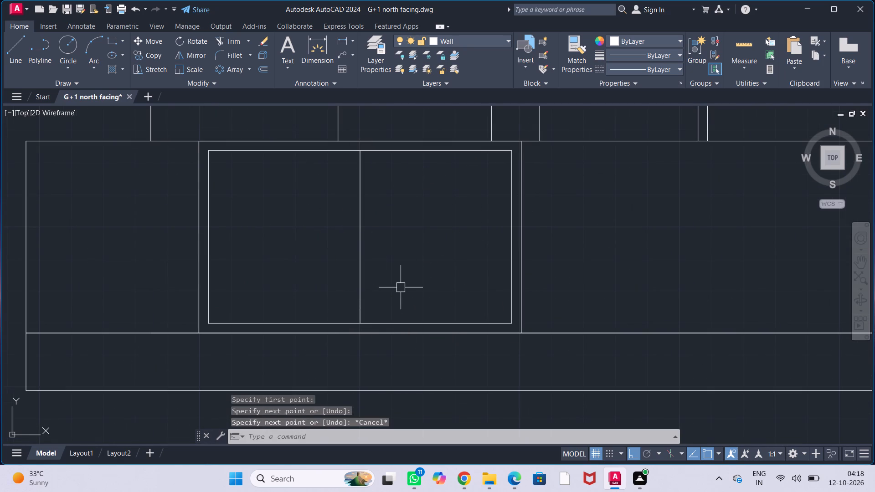
pyautogui.press('Escape')
pyautogui.press('Escape')
pyautogui.press('Escape')
# Offset the gate's vertical centre line 1.5" to both sides.
pyautogui.write('OFF')
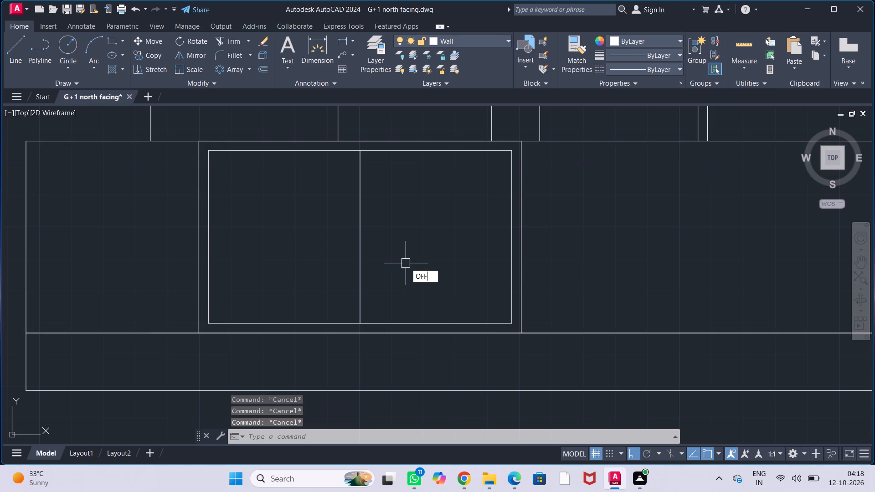
pyautogui.press('Return')
pyautogui.write('1.5"')
pyautogui.press('Return')
pyautogui.click(360, 272)
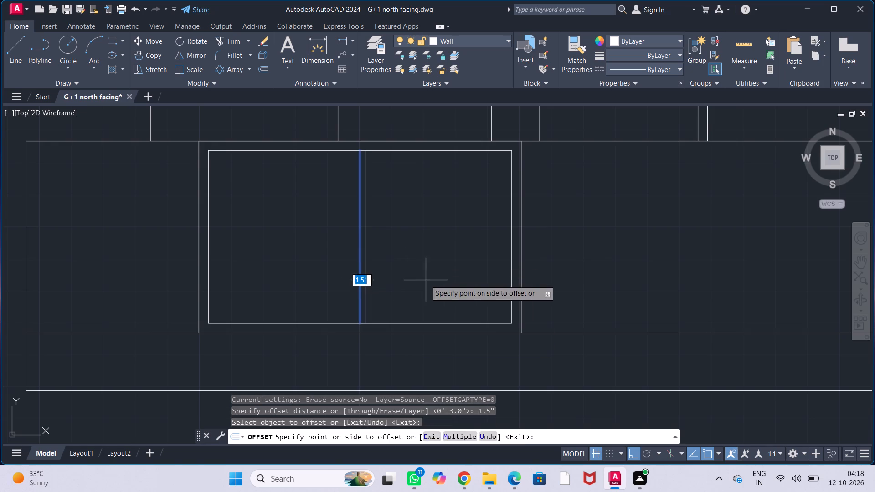
pyautogui.click(430, 281)
pyautogui.click(356, 288)
pyautogui.click(311, 287)
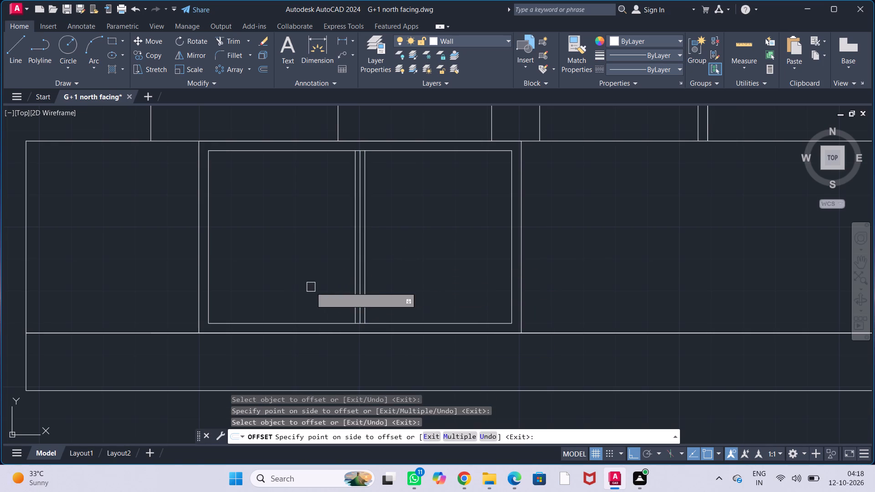
pyautogui.press('Escape')
pyautogui.press('Escape')
pyautogui.press('Escape')
pyautogui.press('Escape')
pyautogui.press('Escape')
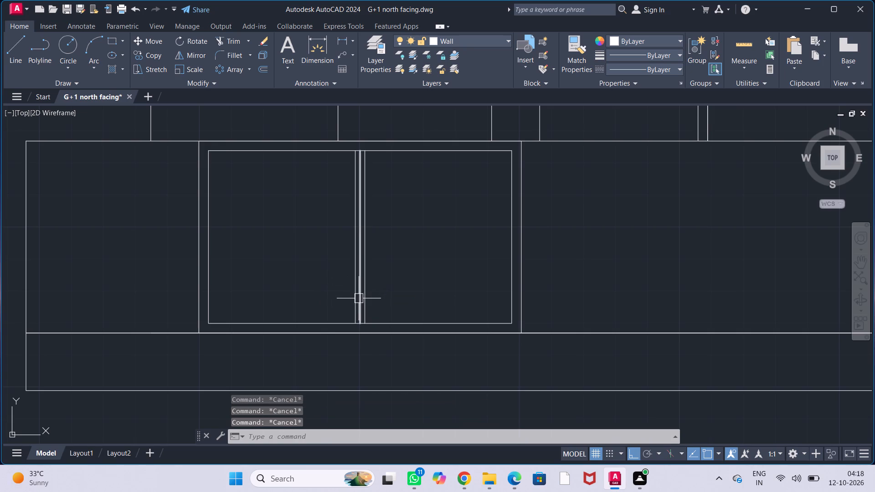
# Delete the gate's original centre line between the two offset lines.
pyautogui.scroll(2, 359, 302)
pyautogui.click(360, 312)
pyautogui.press('Delete')
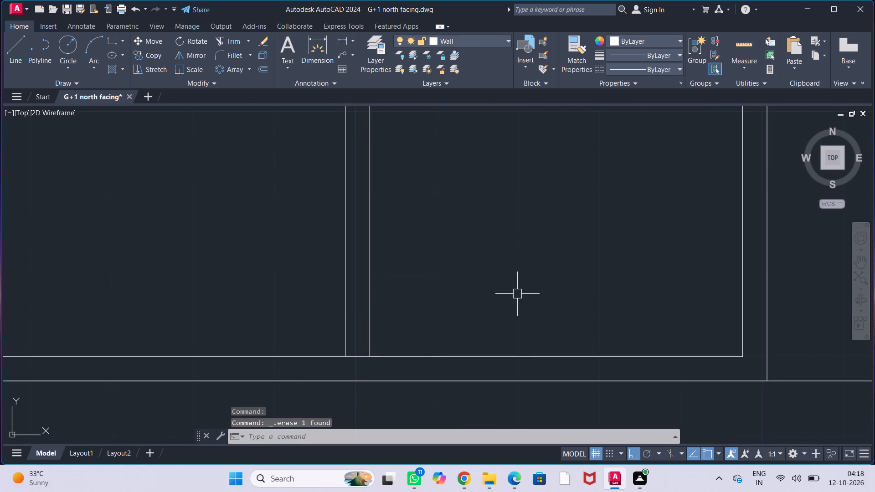
# Undo the deletion of the gate's original vertical centre line.
pyautogui.scroll(-1, 517, 294)
pyautogui.moveTo(519, 267); pyautogui.dragTo(481, 336, button='middle')
pyautogui.scroll(-1, 489, 322)
pyautogui.moveTo(494, 307); pyautogui.dragTo(485, 315, button='middle')
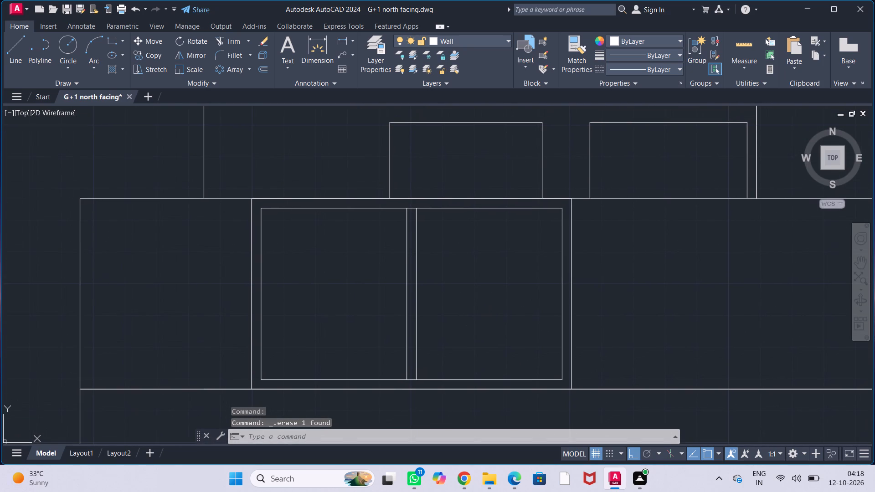
pyautogui.hotkey('ctrl', 'z')
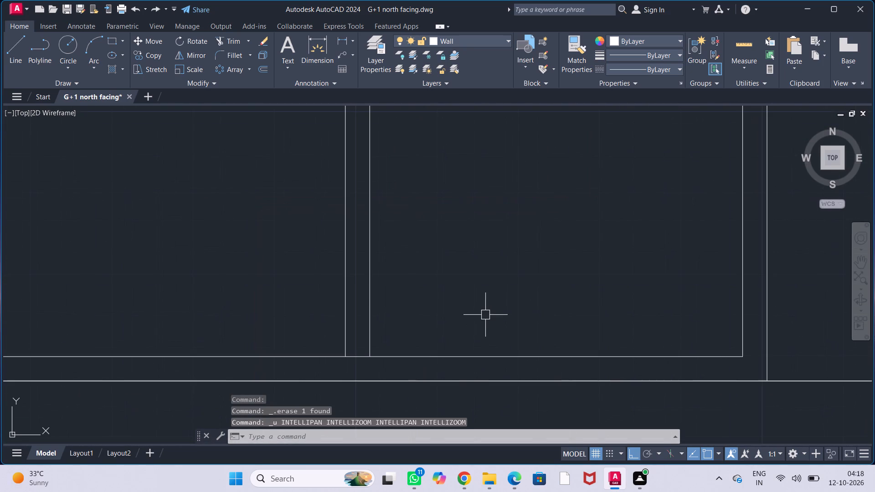
pyautogui.hotkey('ctrl', 'z')
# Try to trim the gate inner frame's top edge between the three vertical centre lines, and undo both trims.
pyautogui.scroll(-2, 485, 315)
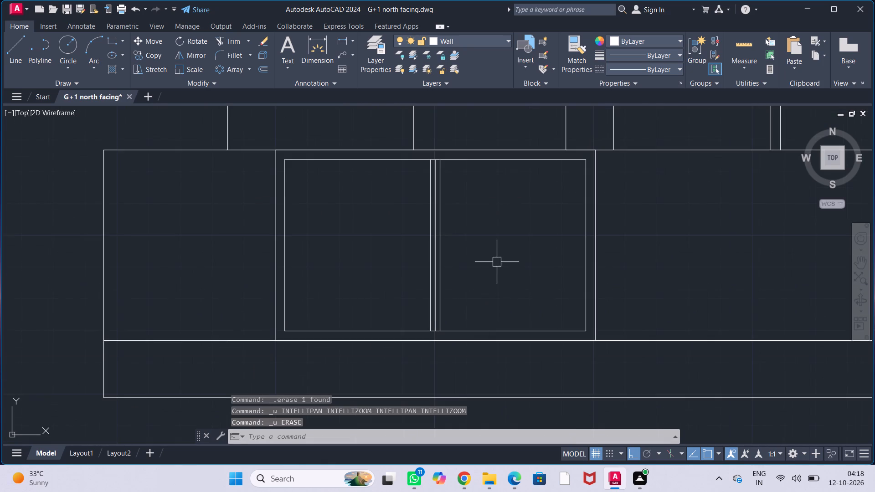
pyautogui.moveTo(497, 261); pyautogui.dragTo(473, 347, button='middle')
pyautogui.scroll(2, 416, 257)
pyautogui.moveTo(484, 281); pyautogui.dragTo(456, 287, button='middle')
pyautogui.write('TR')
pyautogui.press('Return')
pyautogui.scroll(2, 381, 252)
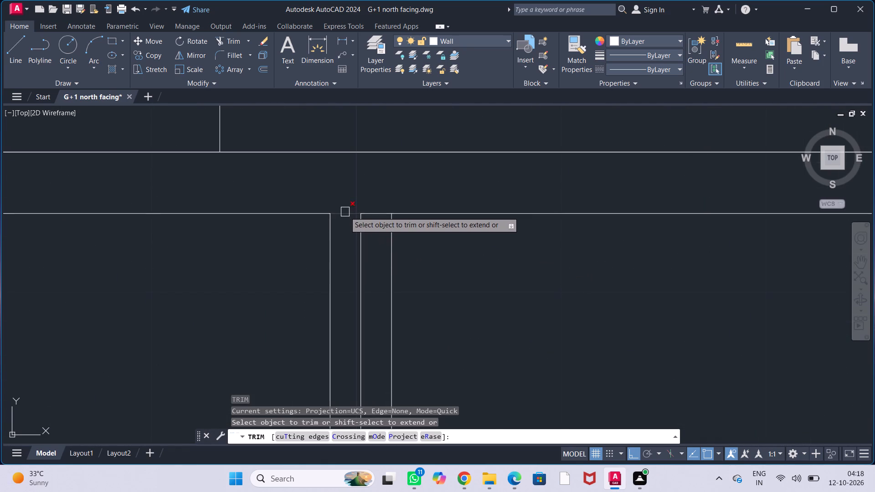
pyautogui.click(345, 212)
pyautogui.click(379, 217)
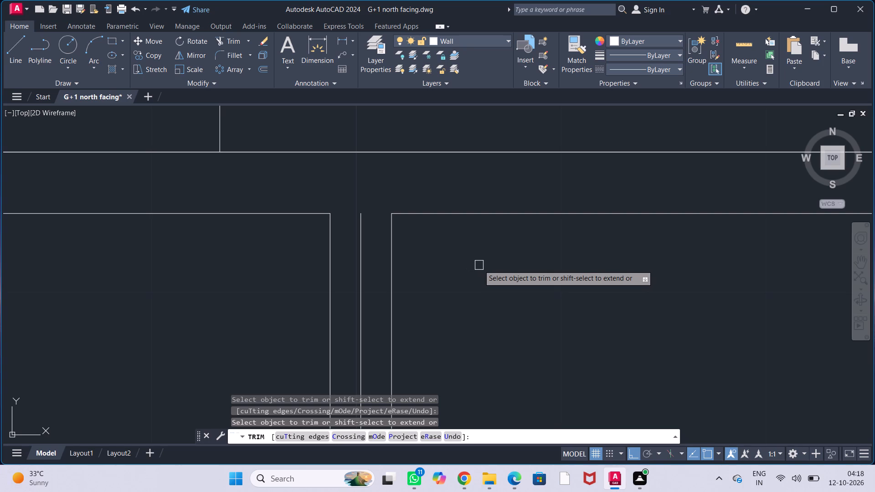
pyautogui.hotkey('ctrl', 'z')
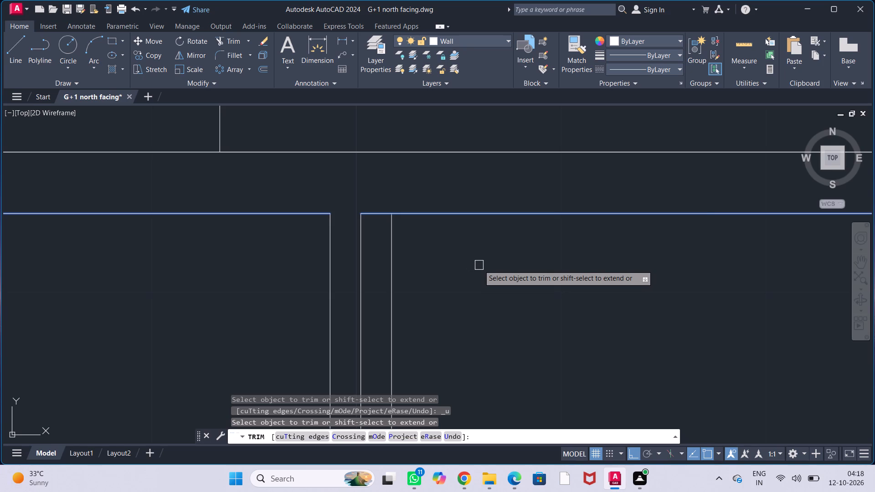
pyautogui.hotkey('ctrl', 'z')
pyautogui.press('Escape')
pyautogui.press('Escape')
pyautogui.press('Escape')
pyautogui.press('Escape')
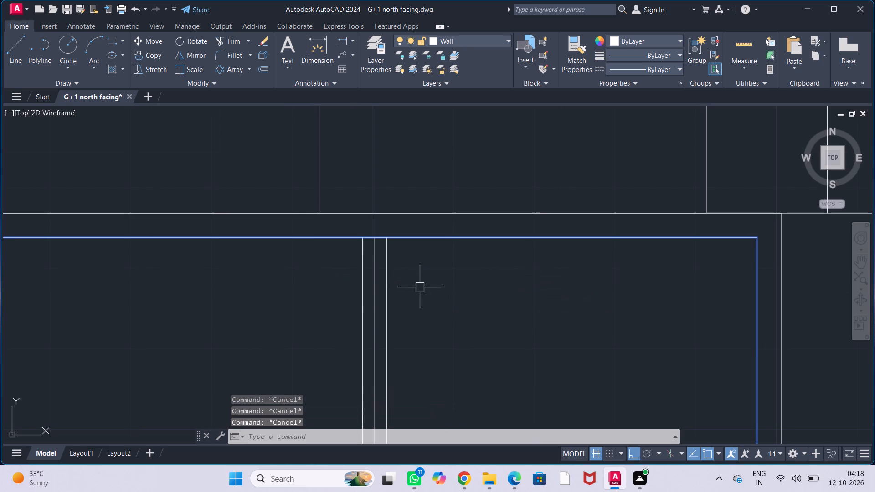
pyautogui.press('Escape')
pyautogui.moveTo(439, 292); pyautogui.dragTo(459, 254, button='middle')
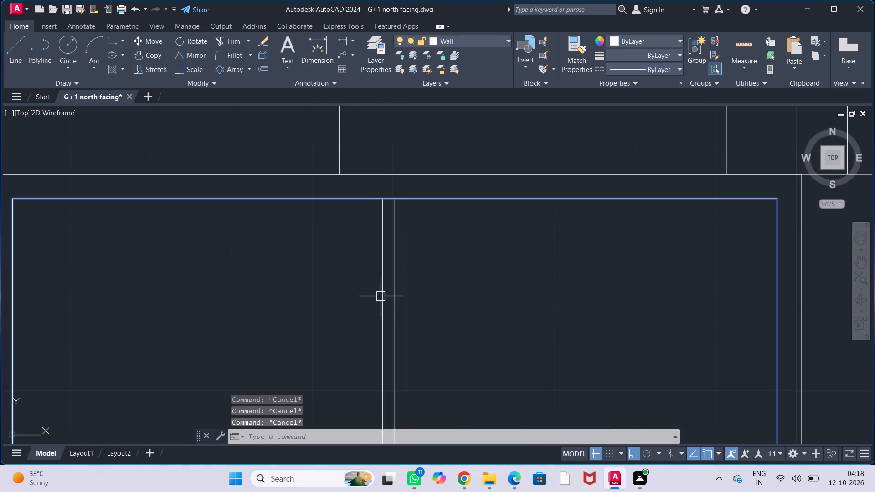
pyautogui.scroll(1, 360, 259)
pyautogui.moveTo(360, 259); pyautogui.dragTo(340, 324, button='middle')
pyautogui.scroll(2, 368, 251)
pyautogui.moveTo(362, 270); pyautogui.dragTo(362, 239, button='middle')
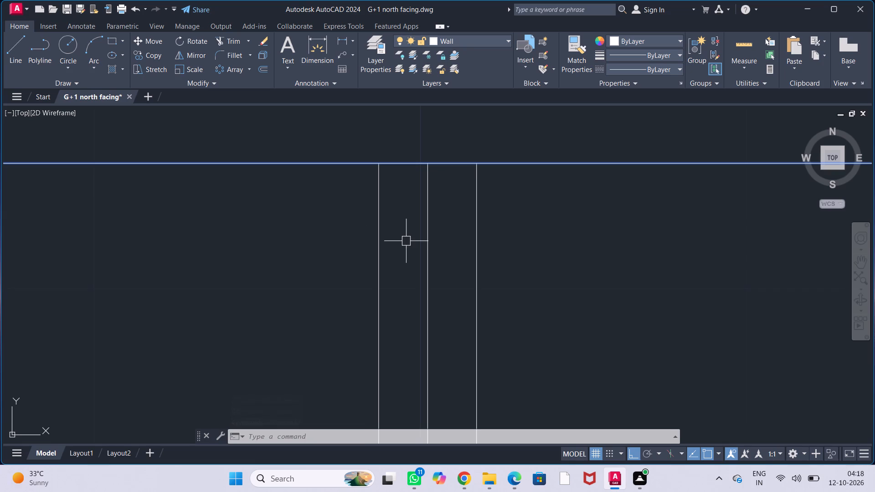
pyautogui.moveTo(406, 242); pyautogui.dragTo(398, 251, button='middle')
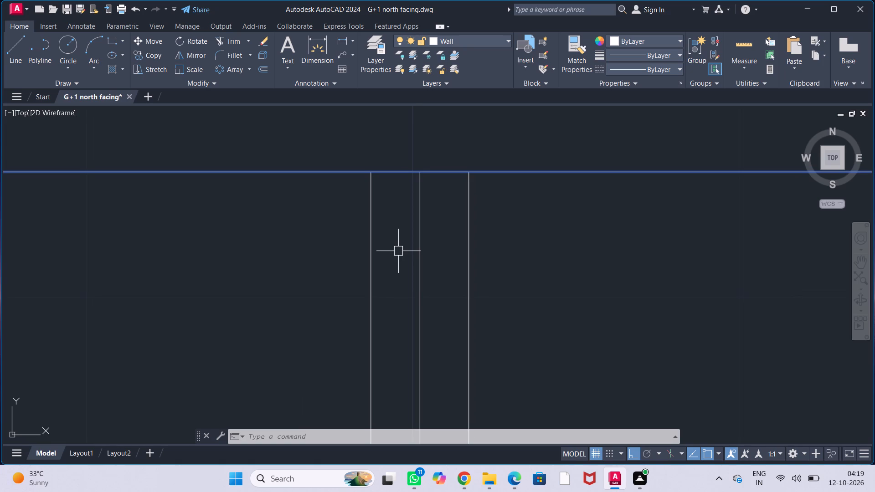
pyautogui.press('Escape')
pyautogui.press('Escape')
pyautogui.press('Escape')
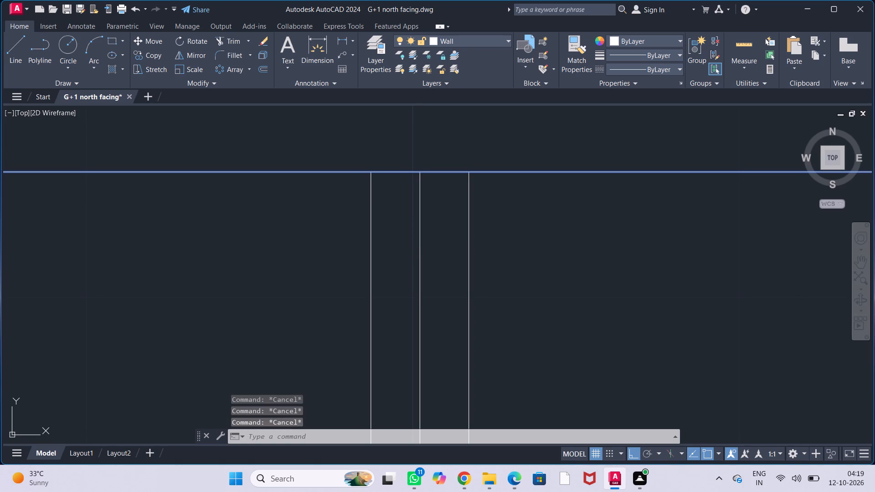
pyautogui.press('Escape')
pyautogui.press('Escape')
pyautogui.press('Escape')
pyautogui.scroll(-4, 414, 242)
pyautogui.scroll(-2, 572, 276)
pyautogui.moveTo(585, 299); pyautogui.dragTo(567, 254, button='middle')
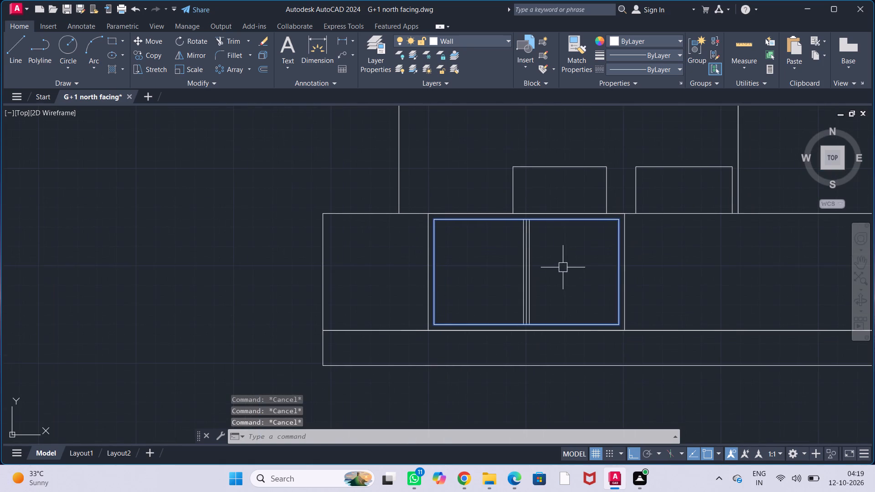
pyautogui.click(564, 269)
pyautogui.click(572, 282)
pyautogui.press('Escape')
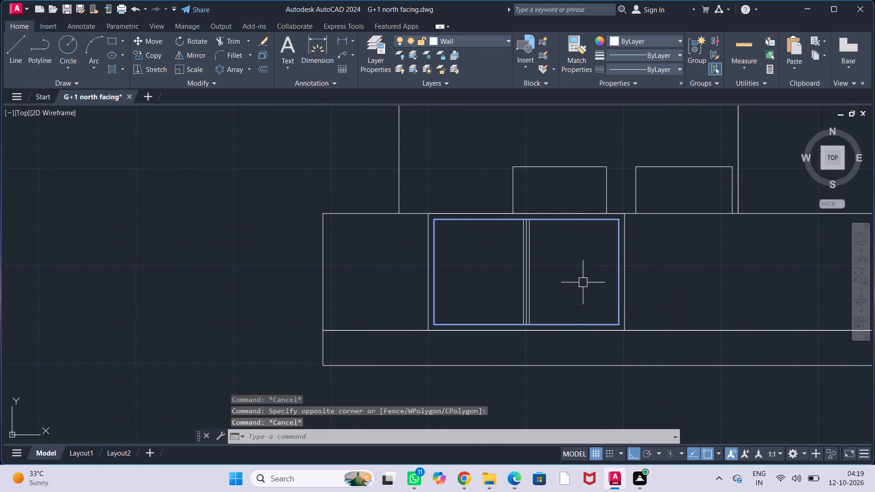
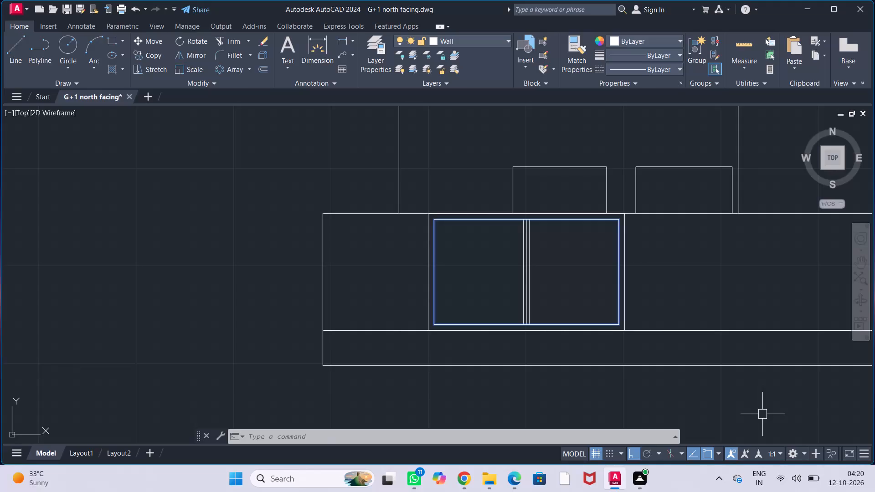
# Trim the gate inner frame's top edge between the three vertical centre lines.
pyautogui.scroll(3, 557, 252)
pyautogui.moveTo(557, 244); pyautogui.dragTo(557, 247, button='middle')
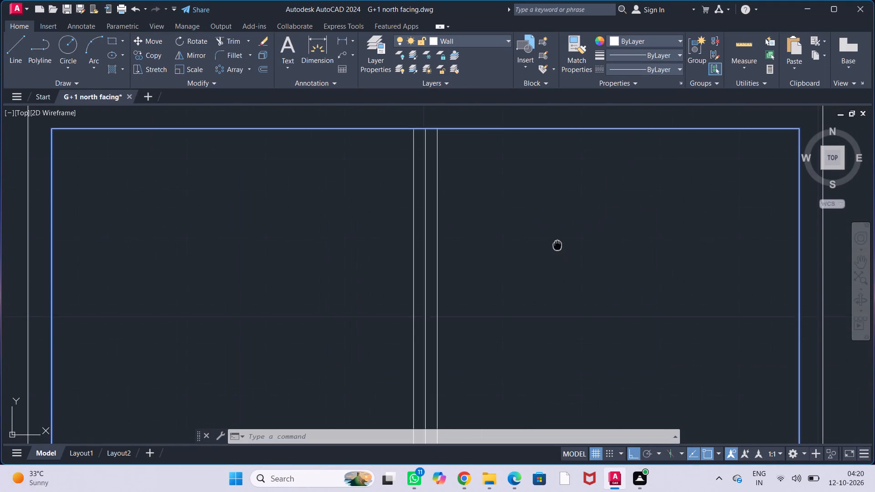
pyautogui.moveTo(557, 247); pyautogui.dragTo(557, 262, button='middle')
pyautogui.press('Escape')
pyautogui.press('Escape')
pyautogui.press('Escape')
pyautogui.press('Escape')
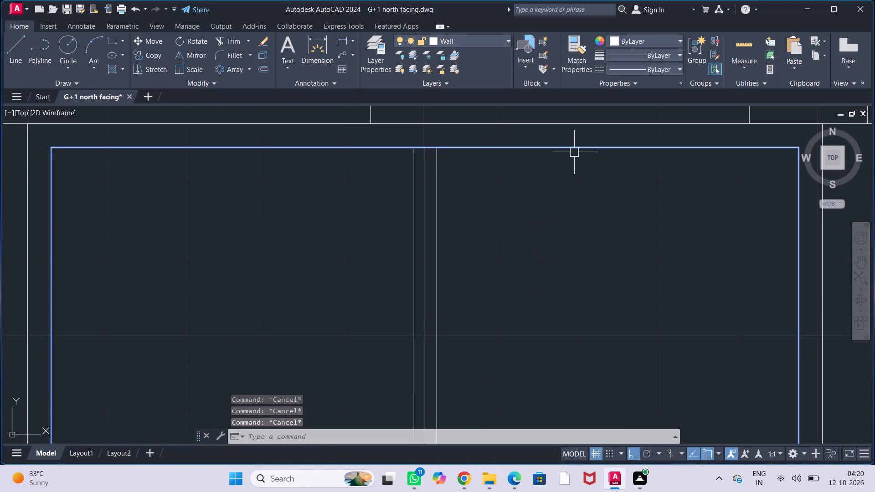
pyautogui.click(574, 149)
pyautogui.press('Escape')
pyautogui.scroll(-1, 561, 225)
pyautogui.moveTo(553, 228); pyautogui.dragTo(545, 198, button='middle')
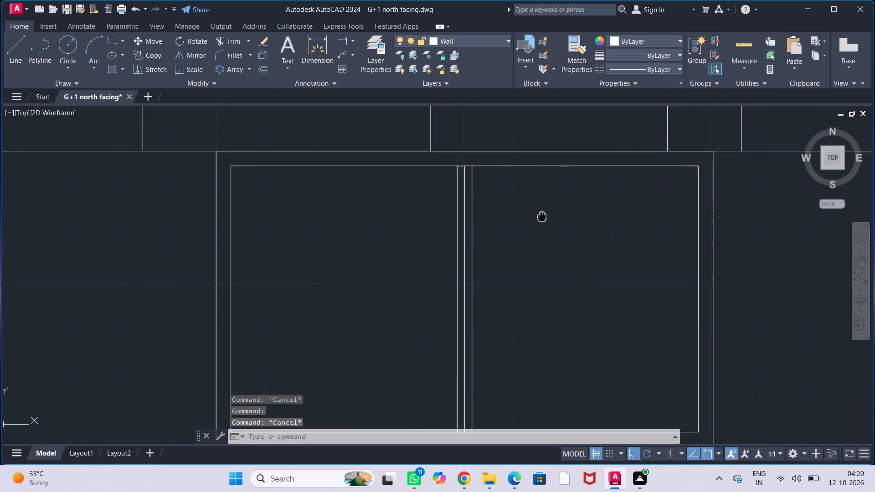
pyautogui.moveTo(545, 198); pyautogui.dragTo(559, 173, button='middle')
pyautogui.scroll(1, 518, 179)
pyautogui.moveTo(518, 178); pyautogui.dragTo(492, 245, button='middle')
pyautogui.moveTo(488, 235); pyautogui.dragTo(506, 293, button='middle')
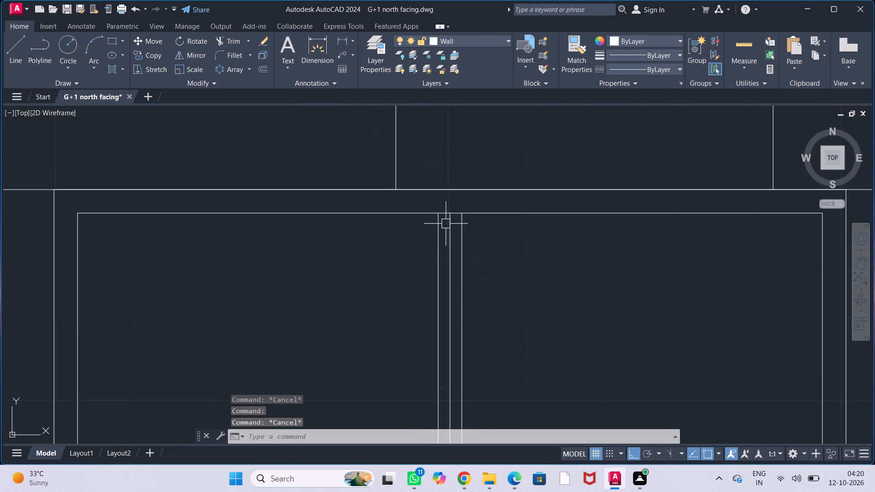
pyautogui.scroll(1, 445, 221)
pyautogui.moveTo(513, 233); pyautogui.dragTo(505, 253, button='middle')
pyautogui.scroll(1, 427, 236)
pyautogui.moveTo(436, 244); pyautogui.dragTo(439, 243, button='middle')
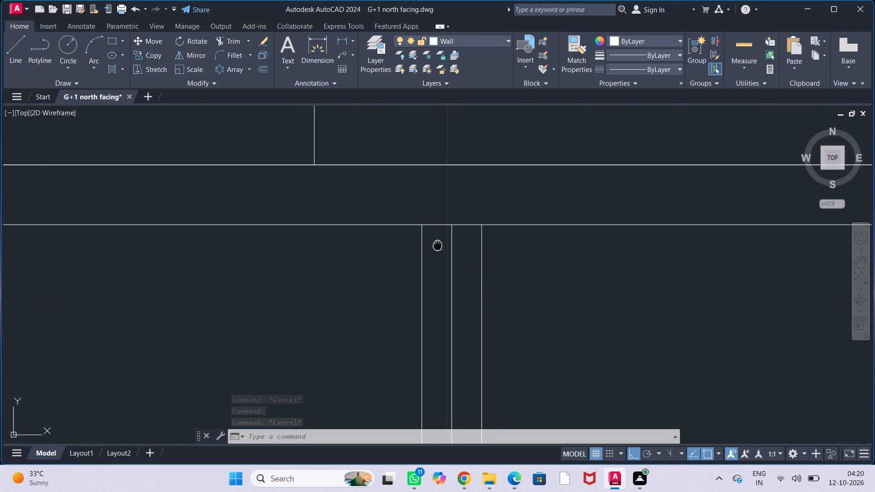
pyautogui.moveTo(439, 243); pyautogui.dragTo(439, 237, button='middle')
pyautogui.write('TR')
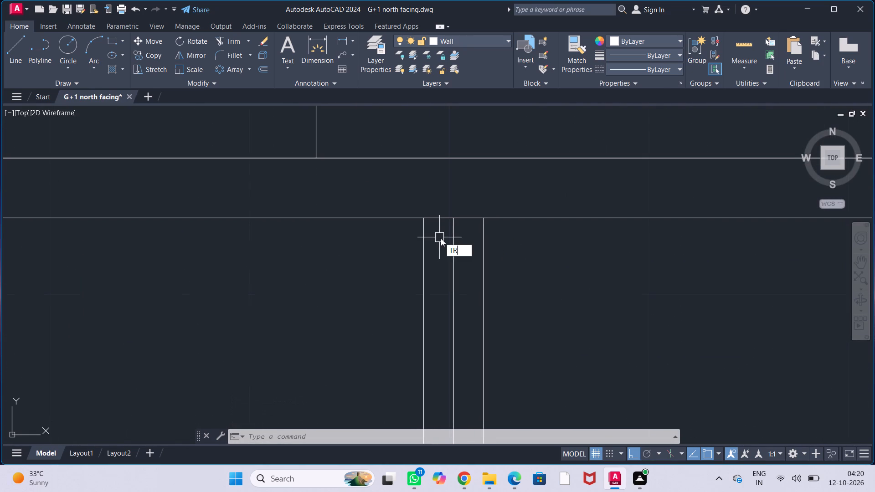
pyautogui.press('Return')
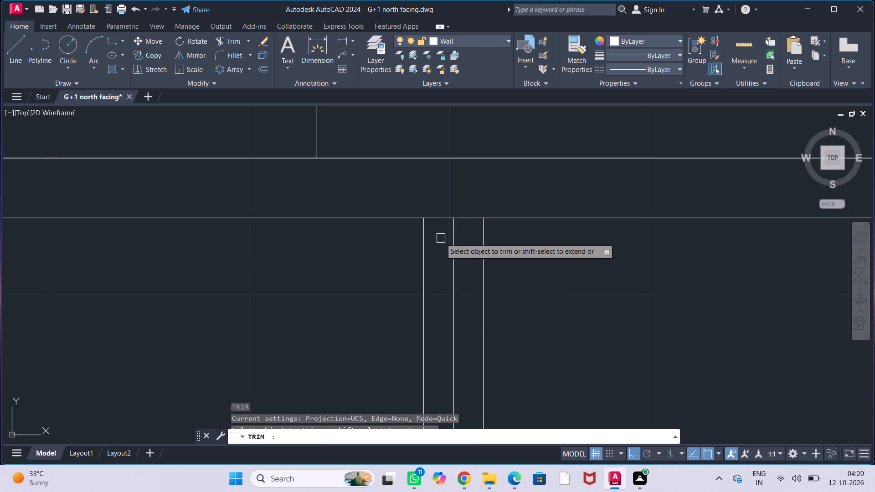
pyautogui.click(439, 217)
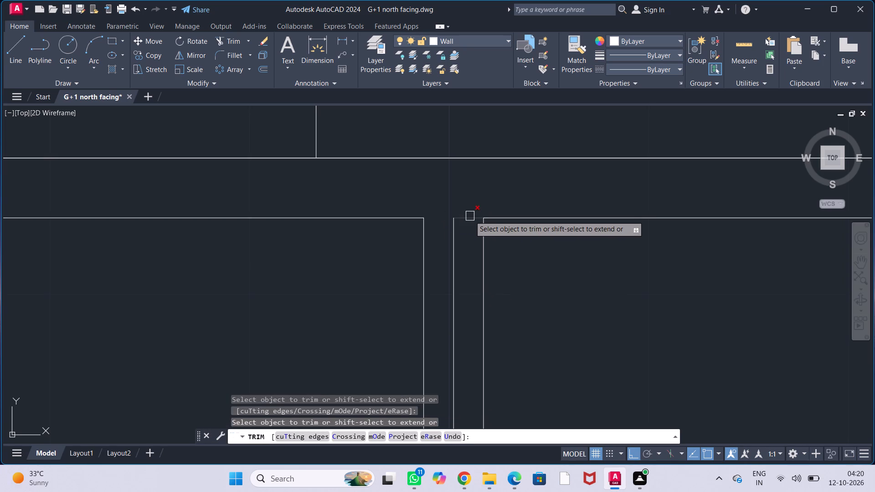
pyautogui.click(470, 216)
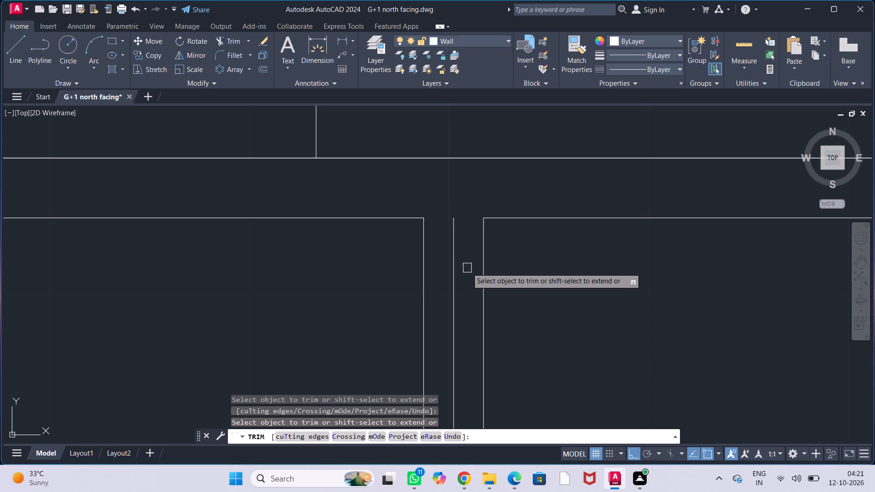
# Trim the gate inner frame's bottom edge between the three vertical centre lines.
pyautogui.scroll(-2, 531, 287)
pyautogui.scroll(-1, 567, 301)
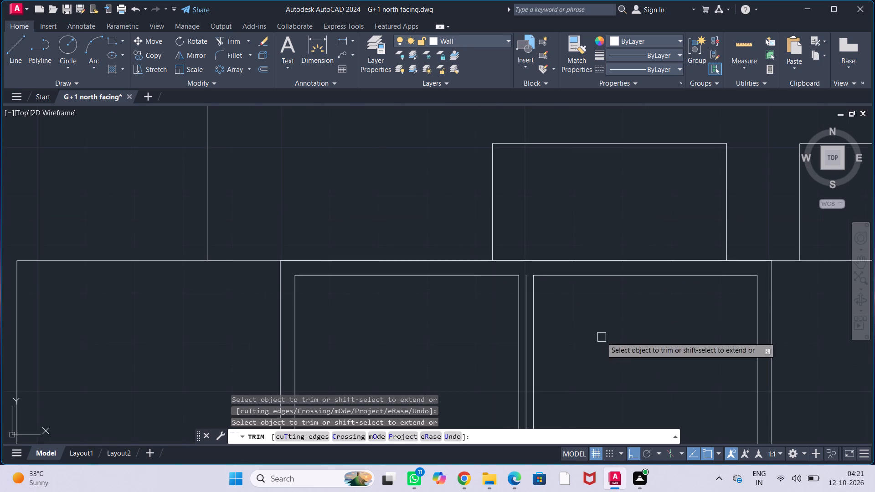
pyautogui.scroll(-1, 602, 338)
pyautogui.moveTo(602, 338); pyautogui.dragTo(570, 226, button='middle')
pyautogui.moveTo(565, 306); pyautogui.dragTo(531, 238, button='middle')
pyautogui.scroll(3, 501, 293)
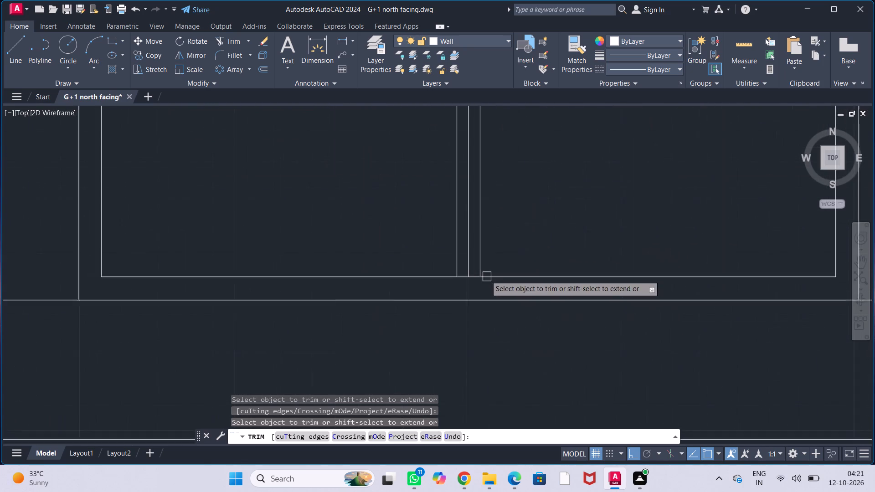
pyautogui.scroll(1, 444, 288)
pyautogui.click(448, 274)
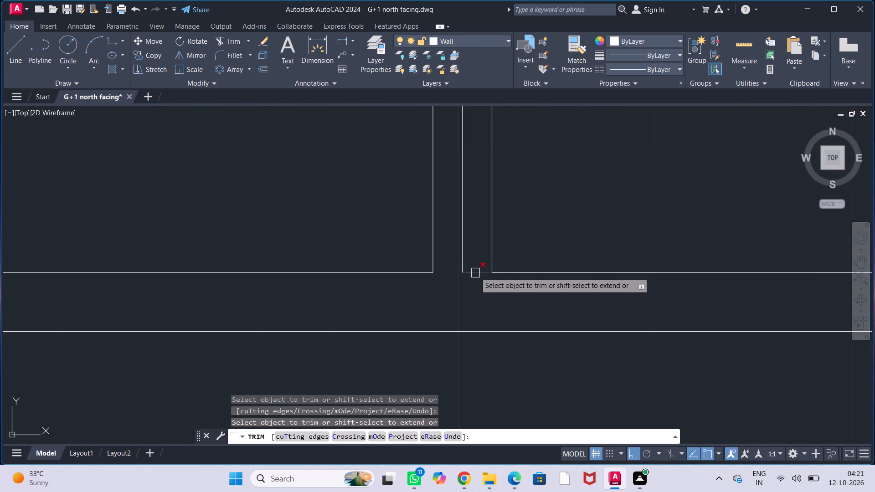
pyautogui.click(475, 272)
pyautogui.press('Escape')
pyautogui.press('Escape')
pyautogui.press('Escape')
pyautogui.press('Escape')
pyautogui.press('Escape')
pyautogui.press('Escape')
# Draw a vertical rectangular handle about 1.3" wide and 1'-6.5" tall on the left gate leaf, near its inner edge.
pyautogui.scroll(-2, 568, 232)
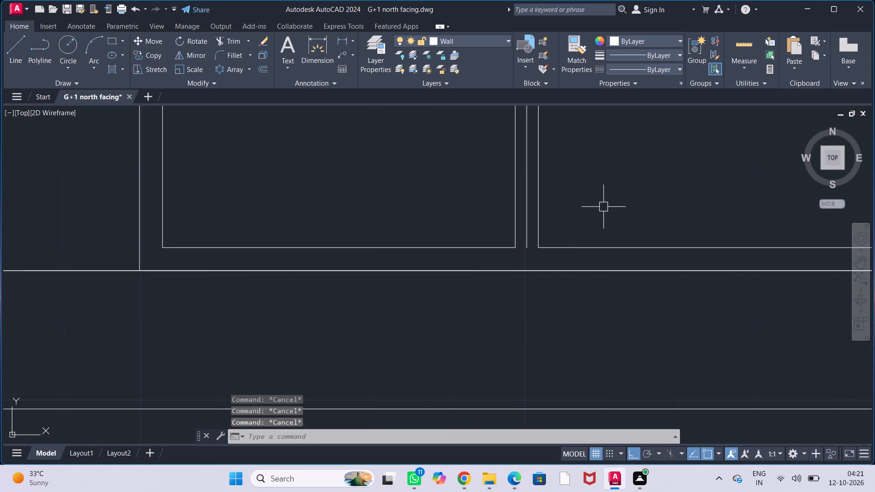
pyautogui.moveTo(603, 206); pyautogui.dragTo(582, 323, button='middle')
pyautogui.scroll(-2, 596, 251)
pyautogui.moveTo(600, 240); pyautogui.dragTo(568, 311, button='middle')
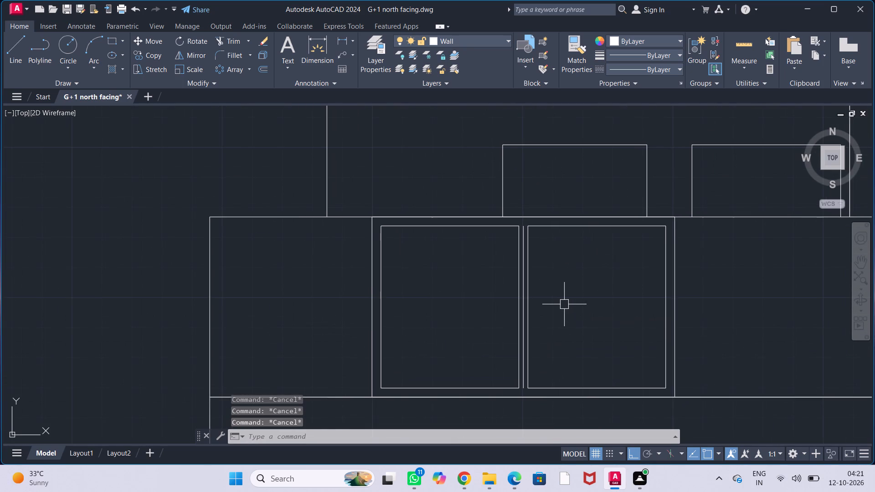
pyautogui.moveTo(563, 304); pyautogui.dragTo(541, 289, button='middle')
pyautogui.scroll(1, 521, 295)
pyautogui.moveTo(524, 297); pyautogui.dragTo(514, 281, button='middle')
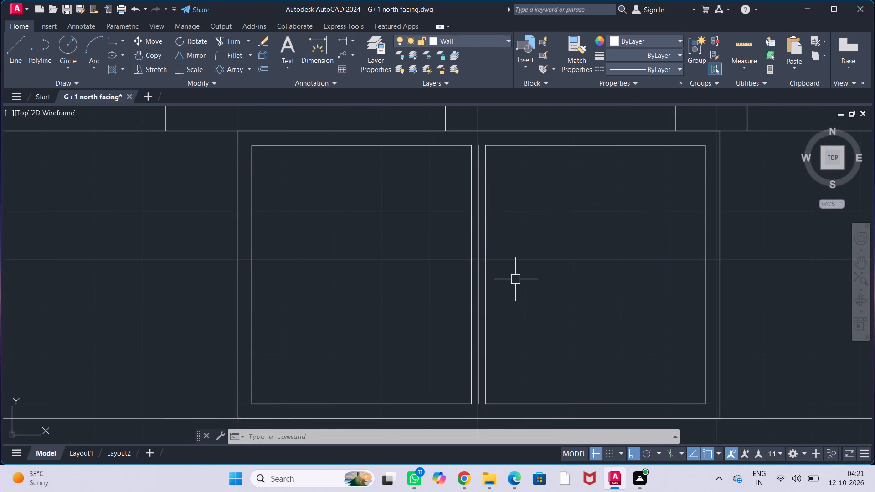
pyautogui.moveTo(526, 267); pyautogui.dragTo(504, 256, button='middle')
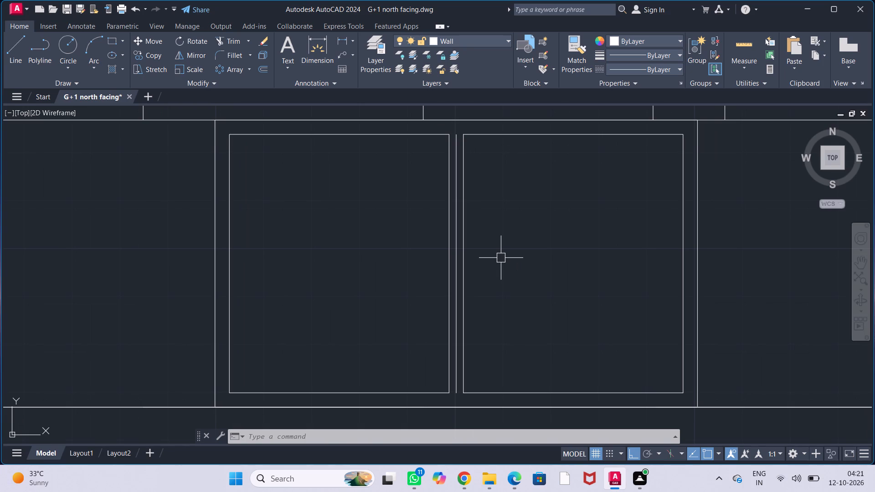
pyautogui.write('REC')
pyautogui.press('Return')
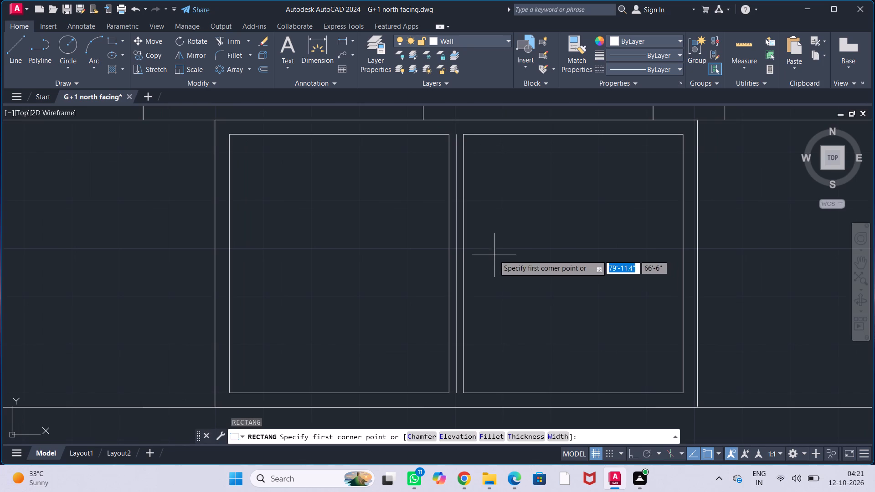
pyautogui.click(428, 225)
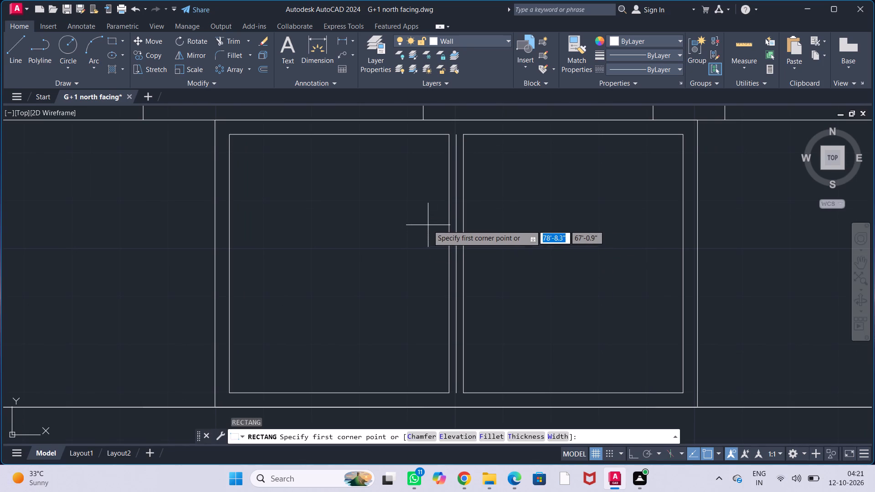
pyautogui.click(434, 313)
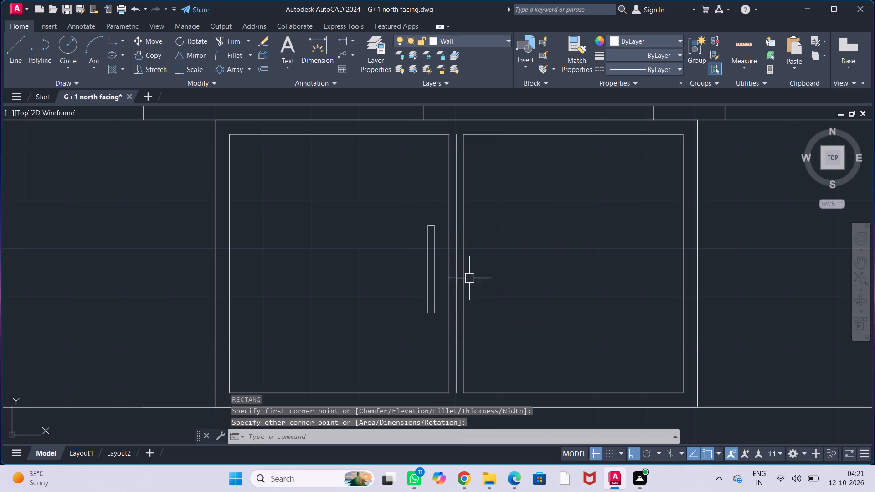
# Copy the handle horizontally about 11.6" onto the right gate leaf.
pyautogui.click(434, 314)
pyautogui.write('CO')
pyautogui.press('Return')
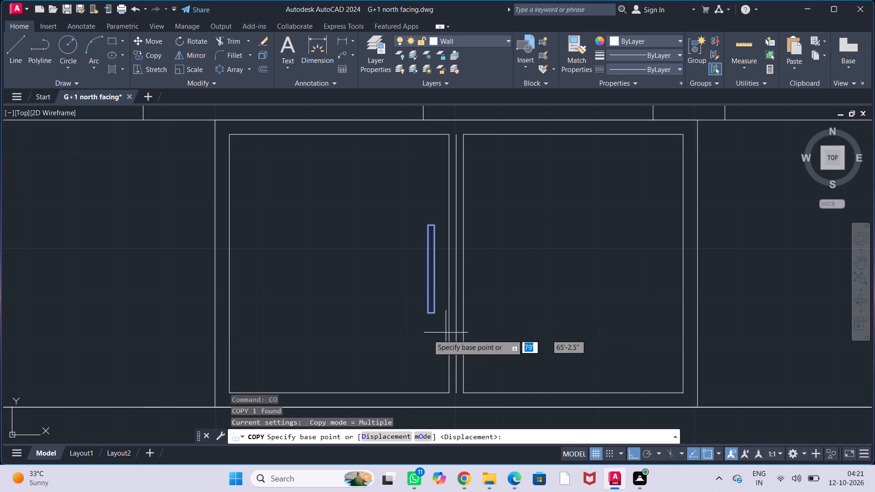
pyautogui.click(437, 312)
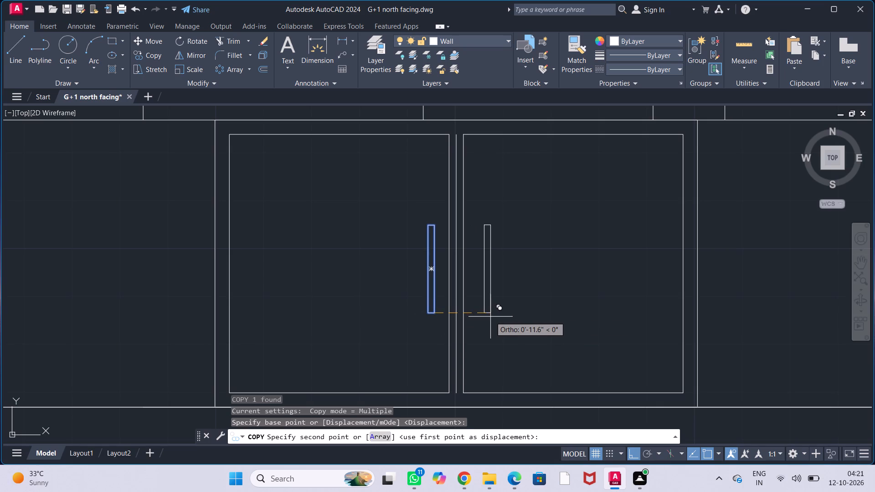
pyautogui.click(489, 317)
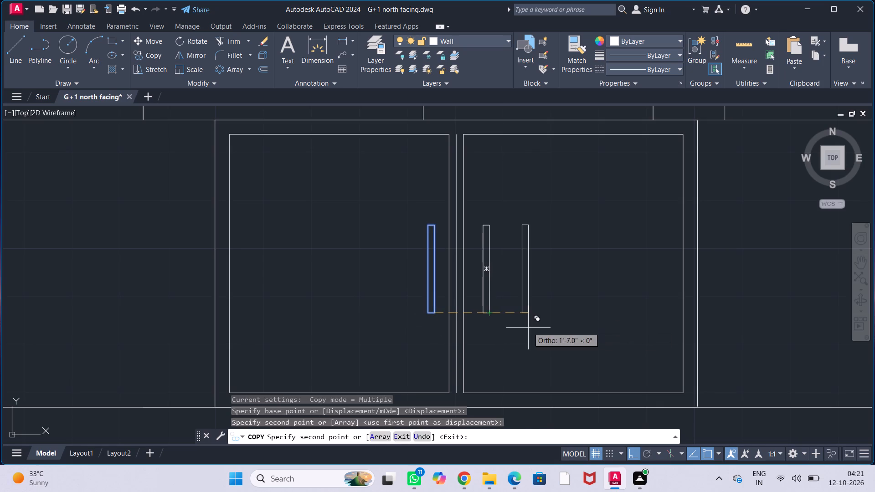
pyautogui.press('Escape')
pyautogui.press('Escape')
pyautogui.press('Escape')
pyautogui.press('Escape')
pyautogui.press('Escape')
pyautogui.press('Escape')
# Offset the outline of the left opening above the compound wall 3" inward.
pyautogui.scroll(-2, 528, 328)
pyautogui.moveTo(541, 332); pyautogui.dragTo(492, 314, button='middle')
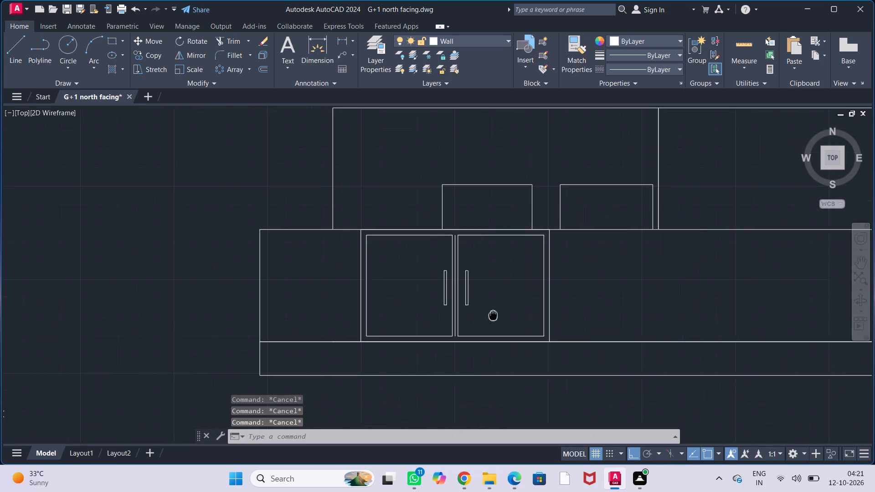
pyautogui.moveTo(492, 314); pyautogui.dragTo(491, 314, button='middle')
pyautogui.scroll(1, 493, 314)
pyautogui.moveTo(507, 312); pyautogui.dragTo(429, 333, button='middle')
pyautogui.scroll(-1, 431, 331)
pyautogui.moveTo(443, 330); pyautogui.dragTo(377, 345, button='middle')
pyautogui.moveTo(480, 321); pyautogui.dragTo(472, 322, button='middle')
pyautogui.moveTo(498, 332); pyautogui.dragTo(525, 344, button='middle')
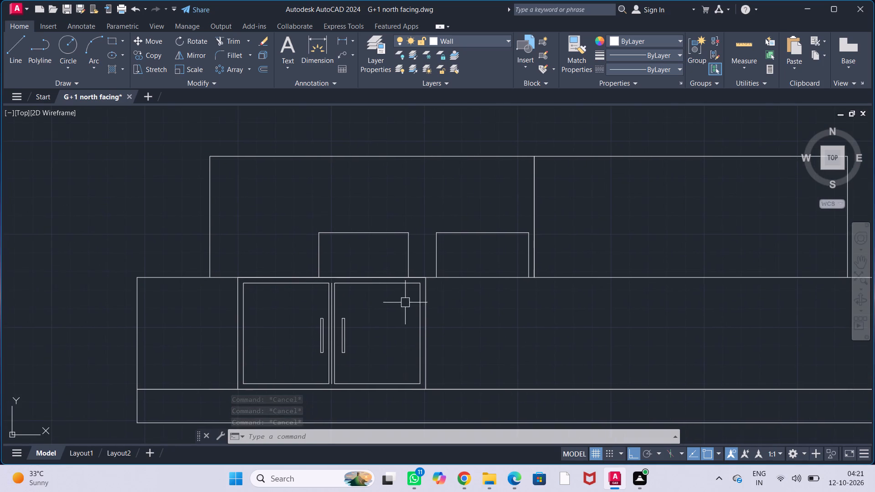
pyautogui.scroll(1, 336, 266)
pyautogui.write('OFF')
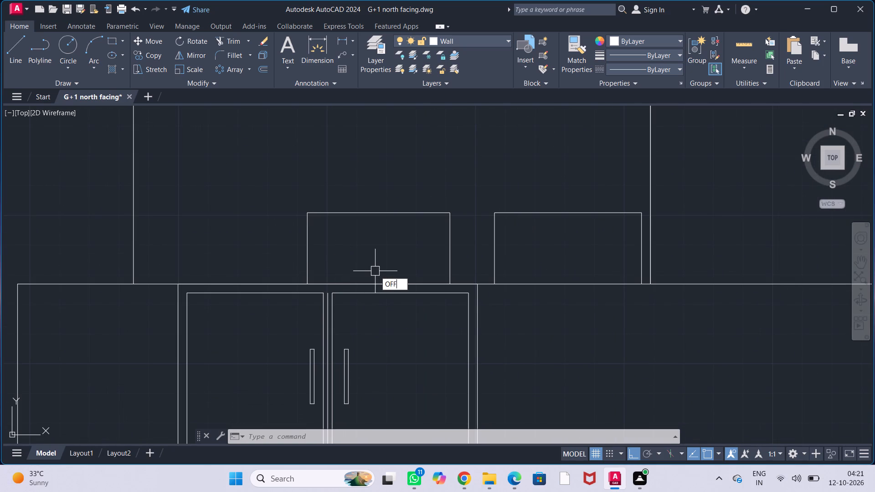
pyautogui.press('Return')
pyautogui.write('3"')
pyautogui.press('Return')
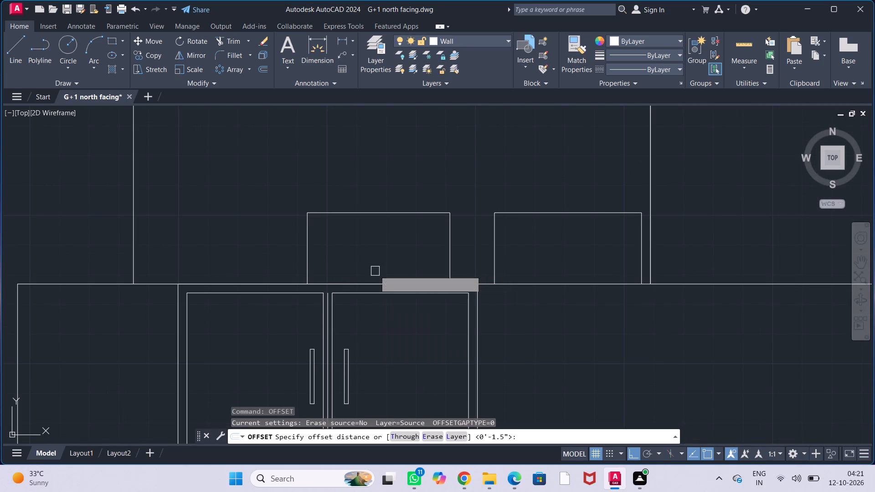
pyautogui.click(406, 209)
pyautogui.click(408, 250)
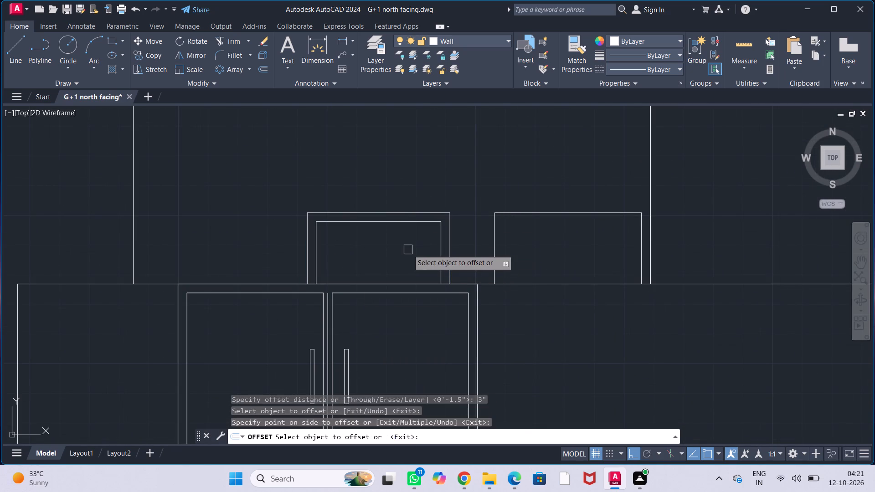
pyautogui.press('Escape')
pyautogui.press('Escape')
pyautogui.press('Escape')
pyautogui.press('Escape')
pyautogui.press('Escape')
# Offset the outline of the right opening above the compound wall 2" inward.
pyautogui.moveTo(401, 254); pyautogui.dragTo(352, 248, button='middle')
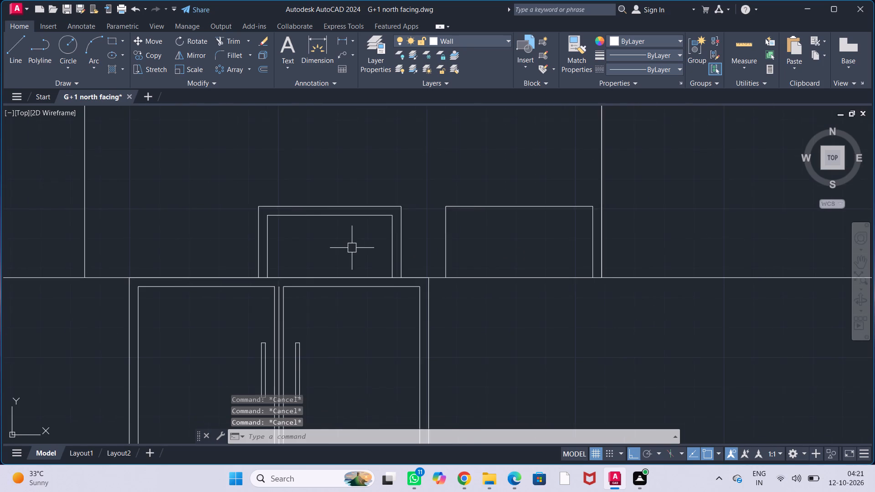
pyautogui.scroll(1, 352, 248)
pyautogui.moveTo(350, 245); pyautogui.dragTo(314, 245, button='middle')
pyautogui.write('OFF')
pyautogui.press('Return')
pyautogui.write('2"')
pyautogui.press('Return')
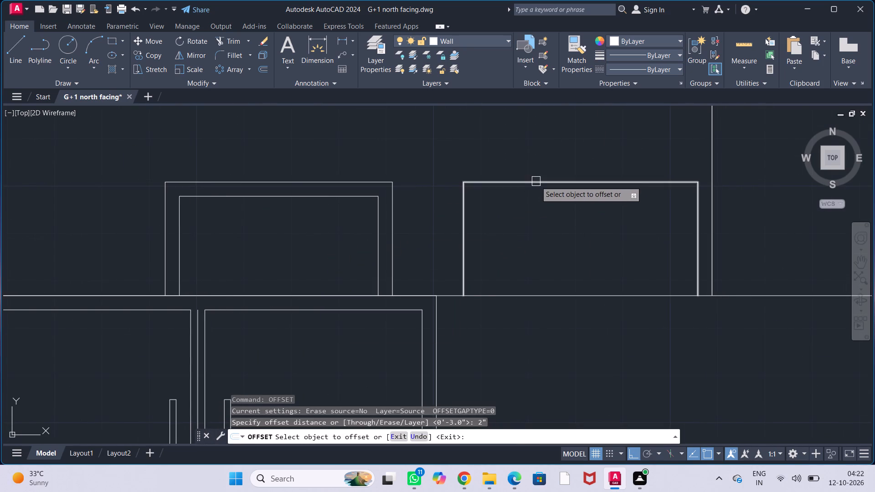
pyautogui.moveTo(536, 181); pyautogui.dragTo(541, 192)
pyautogui.click(568, 248)
pyautogui.press('Escape')
pyautogui.press('Escape')
pyautogui.press('Escape')
pyautogui.press('Escape')
pyautogui.press('Escape')
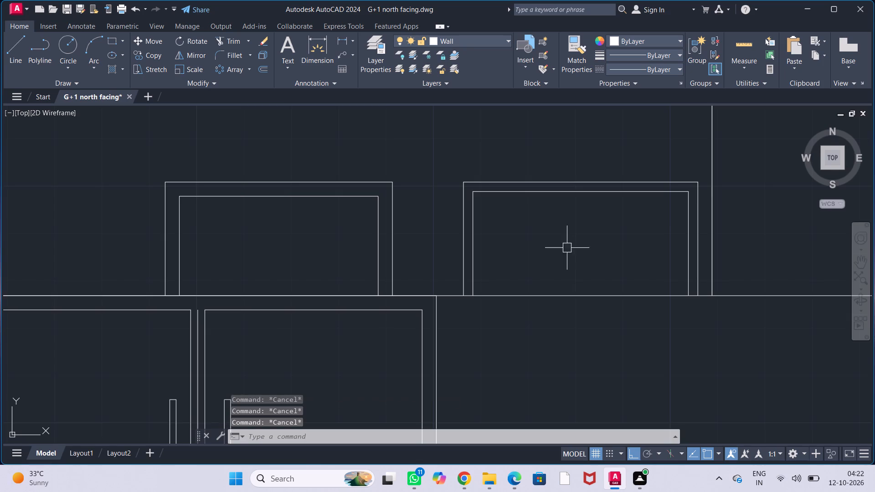
# Offset the tall door outline in the separate elevation to the right 3" inward.
pyautogui.scroll(-3, 567, 248)
pyautogui.moveTo(596, 279); pyautogui.dragTo(440, 282, button='middle')
pyautogui.moveTo(540, 317); pyautogui.dragTo(443, 313, button='middle')
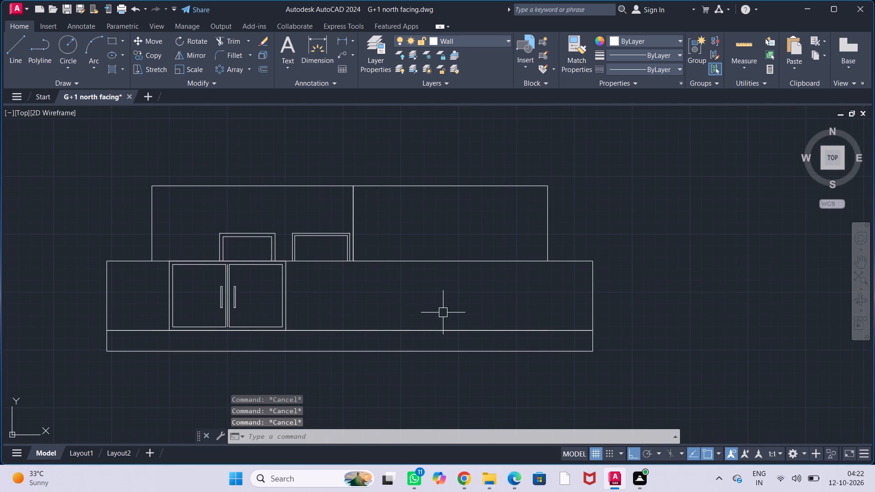
pyautogui.moveTo(490, 301); pyautogui.dragTo(362, 312, button='middle')
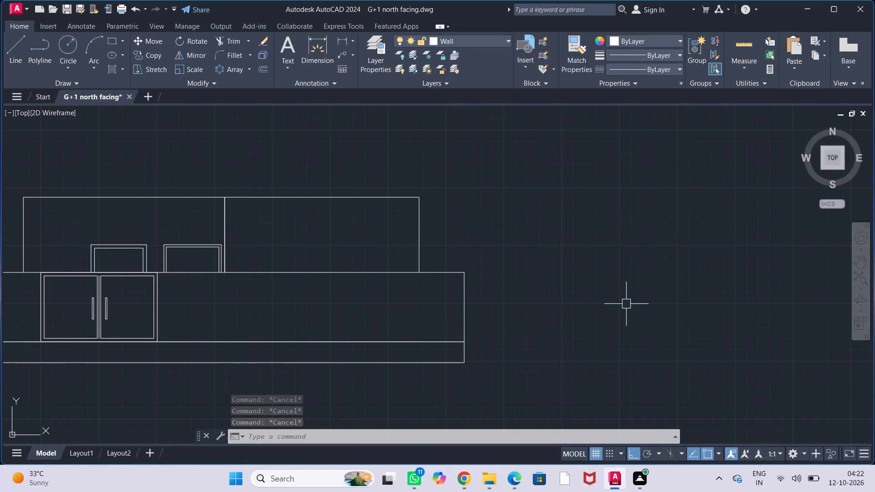
pyautogui.moveTo(626, 304); pyautogui.dragTo(586, 302, button='middle')
pyautogui.scroll(-1, 585, 302)
pyautogui.moveTo(630, 300); pyautogui.dragTo(409, 299, button='middle')
pyautogui.moveTo(558, 298); pyautogui.dragTo(435, 301, button='middle')
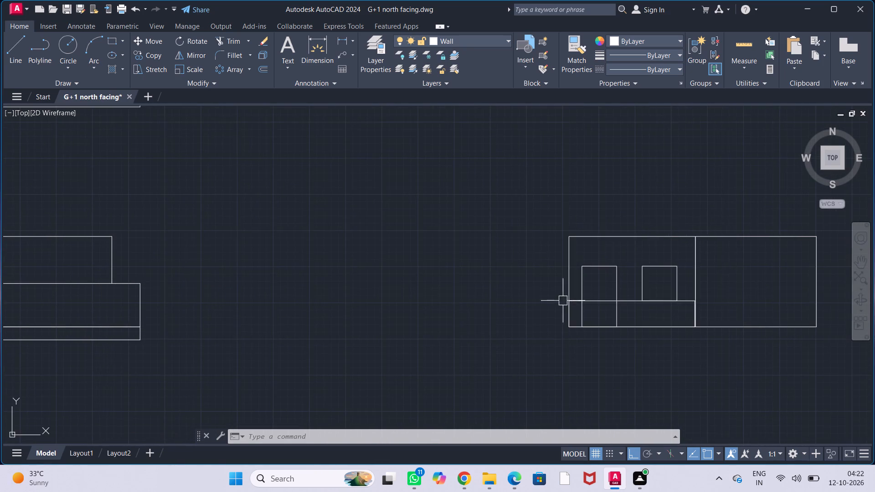
pyautogui.moveTo(517, 302); pyautogui.dragTo(445, 302, button='middle')
pyautogui.scroll(1, 571, 305)
pyautogui.moveTo(538, 318); pyautogui.dragTo(476, 307, button='middle')
pyautogui.scroll(1, 511, 312)
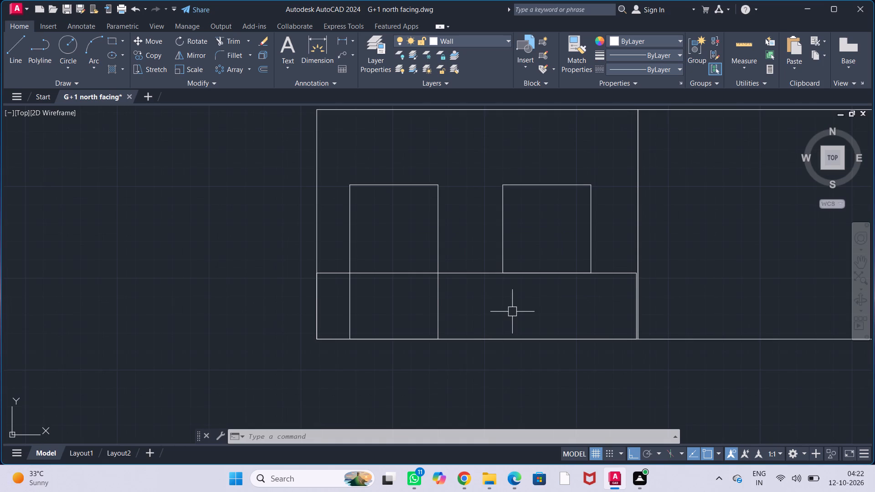
pyautogui.moveTo(520, 312); pyautogui.dragTo(521, 321, button='middle')
pyautogui.write('OFF')
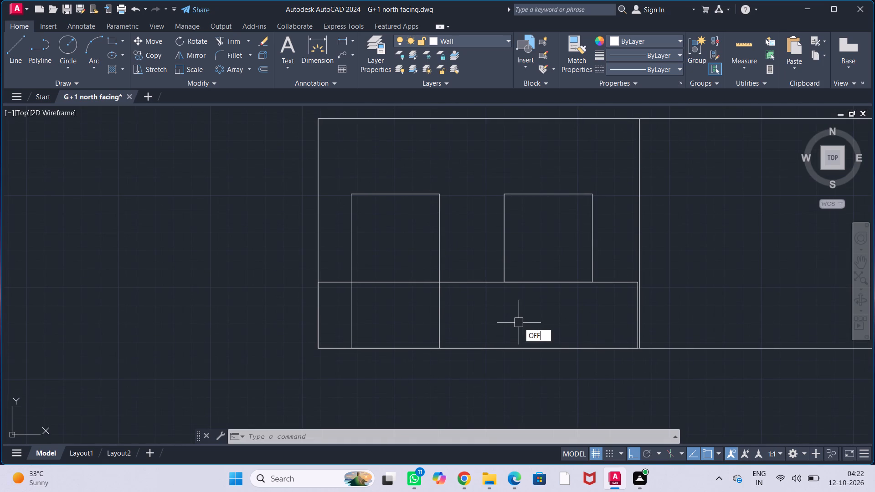
pyautogui.press('Return')
pyautogui.write('3"')
pyautogui.press('Return')
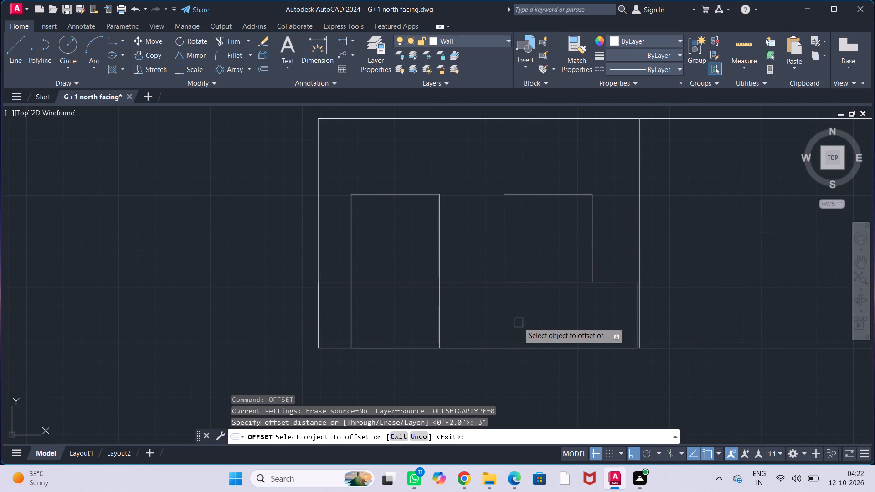
pyautogui.click(413, 193)
pyautogui.click(412, 242)
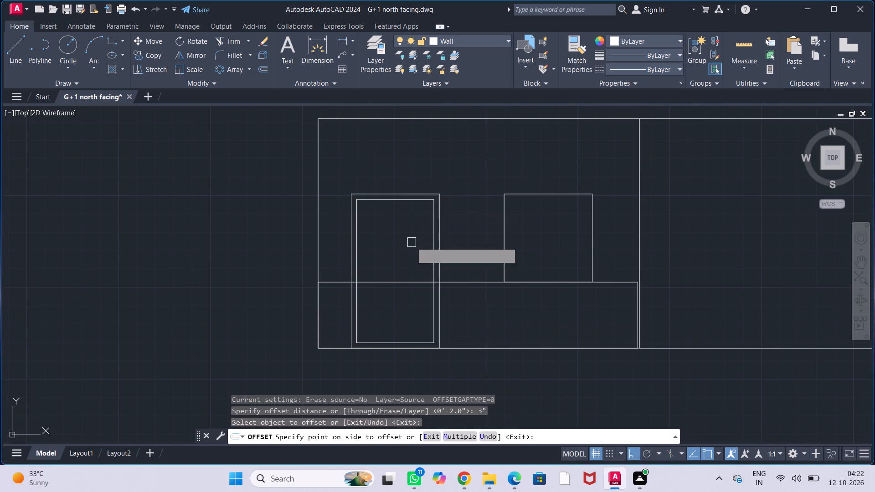
pyautogui.press('Escape')
pyautogui.press('Escape')
pyautogui.press('Escape')
pyautogui.press('Escape')
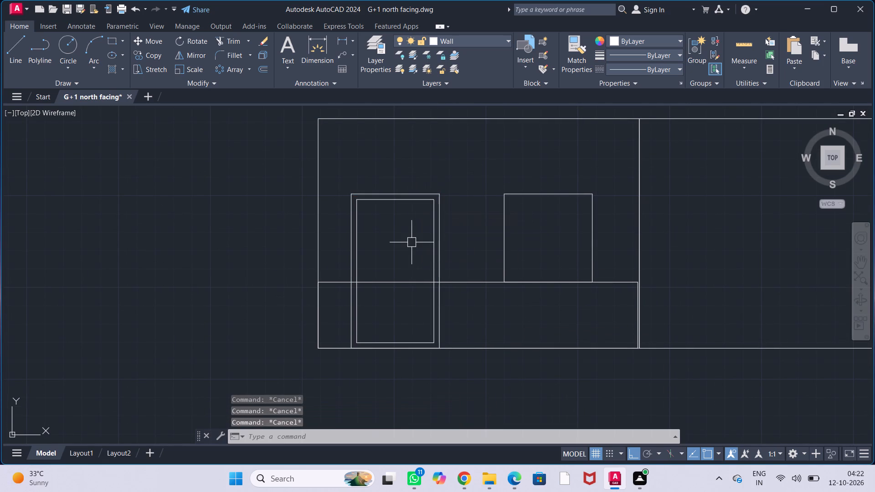
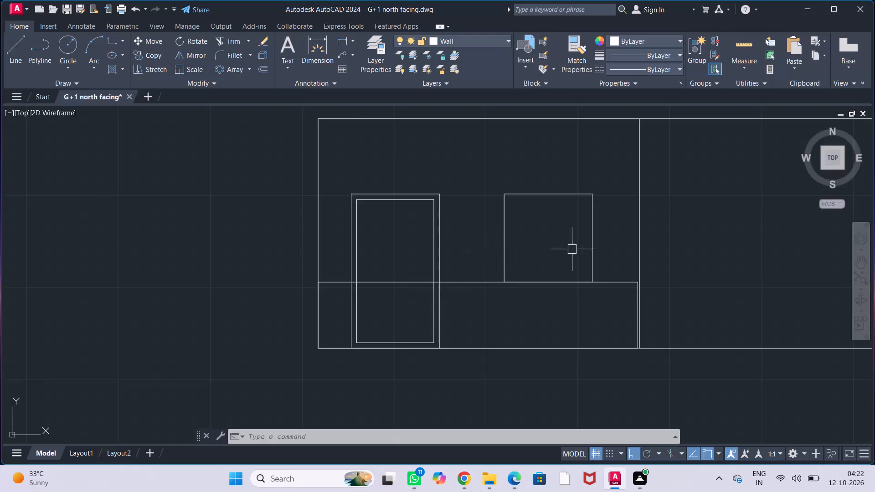
# Offset the square window outline beside the tall door in the separate elevation 2" inward.
pyautogui.press('Escape')
pyautogui.press('Escape')
pyautogui.press('Escape')
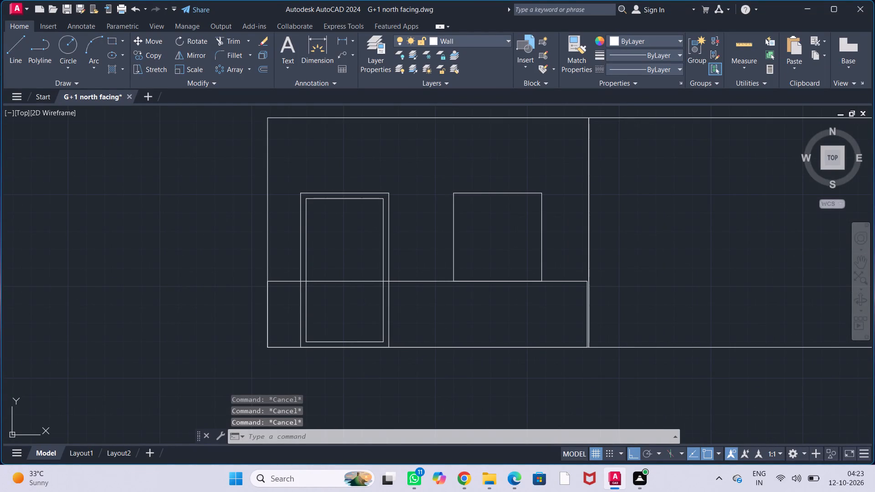
pyautogui.press('o')
pyautogui.write('FF')
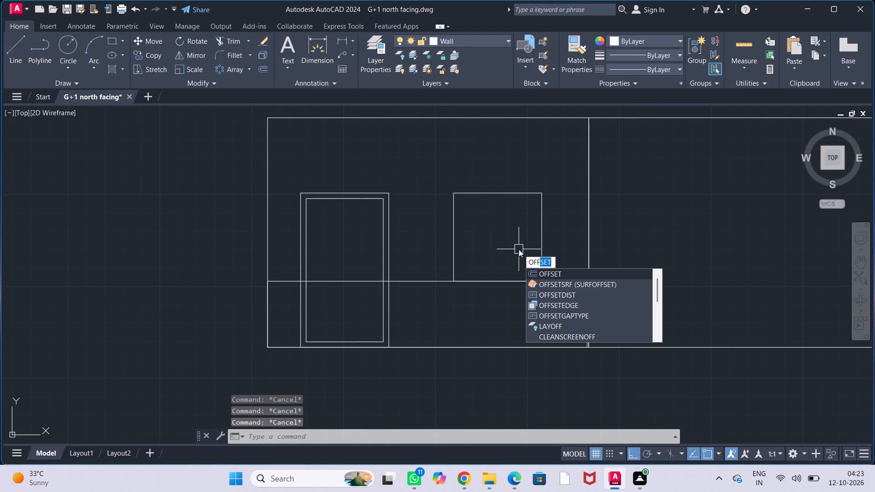
pyautogui.press('Return')
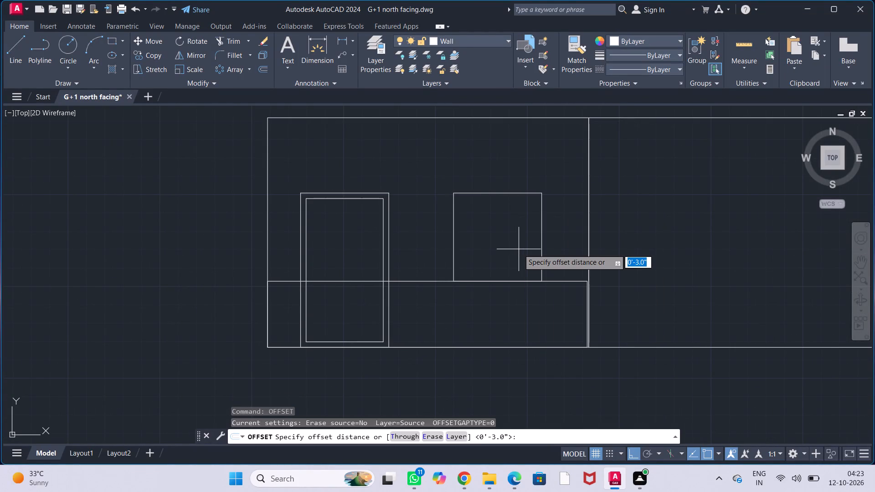
pyautogui.press('3')
pyautogui.press('BackSpace')
pyautogui.write('2"')
pyautogui.press('Return')
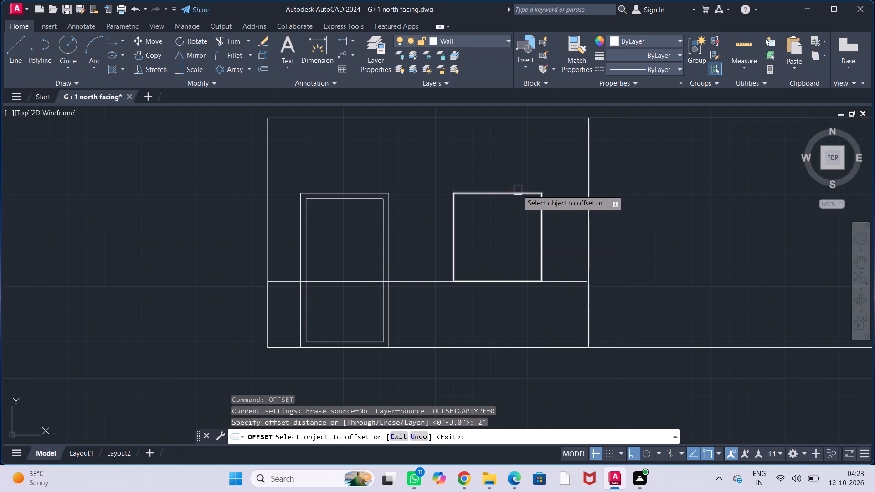
pyautogui.moveTo(518, 193); pyautogui.dragTo(518, 197)
pyautogui.click(517, 241)
pyautogui.press('Escape')
pyautogui.press('Escape')
pyautogui.press('Escape')
pyautogui.press('Escape')
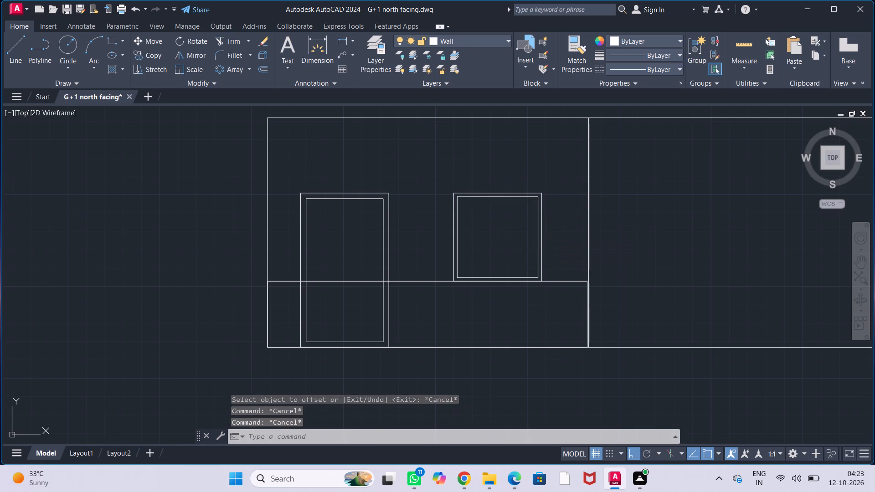
pyautogui.press('Escape')
# Hatch the low wall rectangle crossing the base of the tall door with the CROSS pattern.
pyautogui.scroll(-1, 512, 243)
pyautogui.moveTo(511, 244); pyautogui.dragTo(458, 264, button='middle')
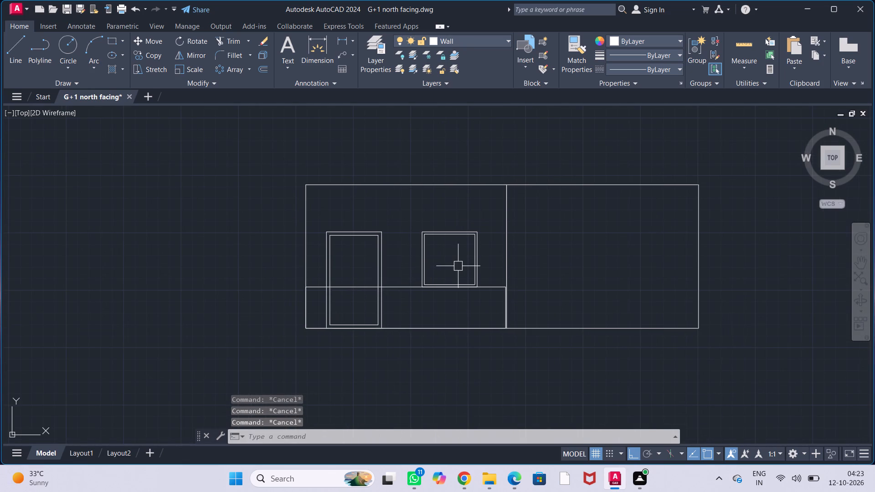
pyautogui.moveTo(460, 304); pyautogui.dragTo(450, 297, button='middle')
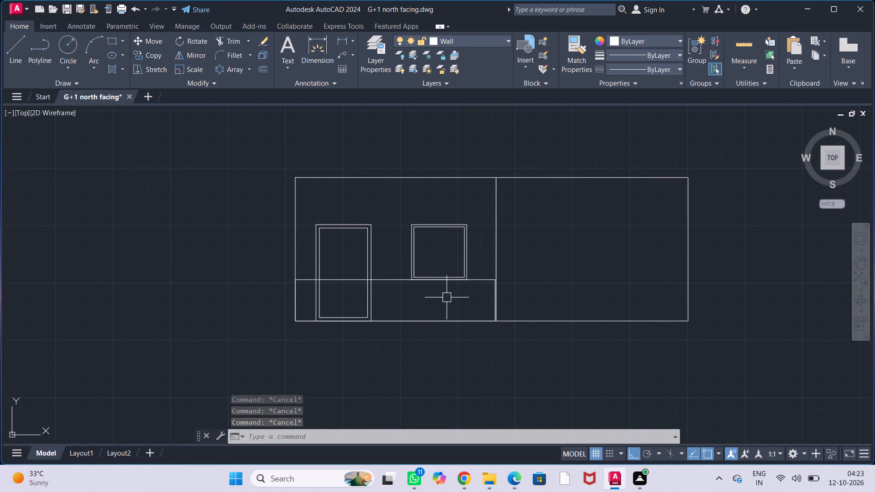
pyautogui.press('h')
pyautogui.press('Return')
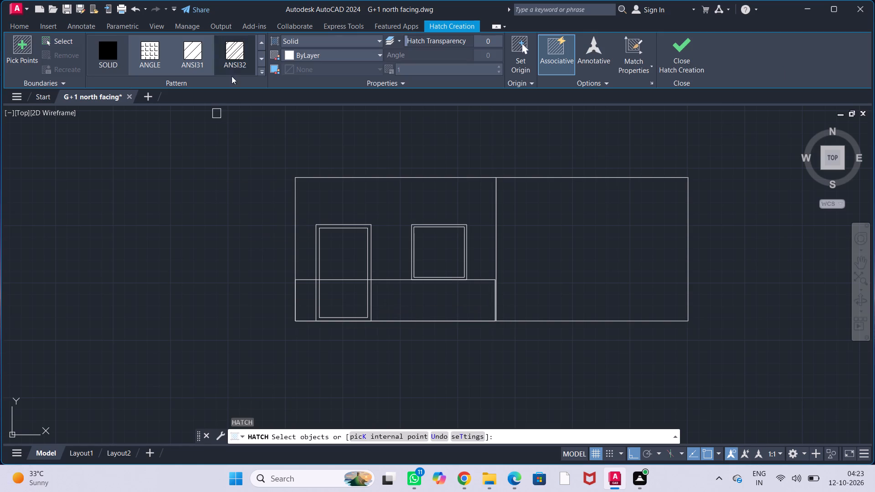
pyautogui.click(263, 72)
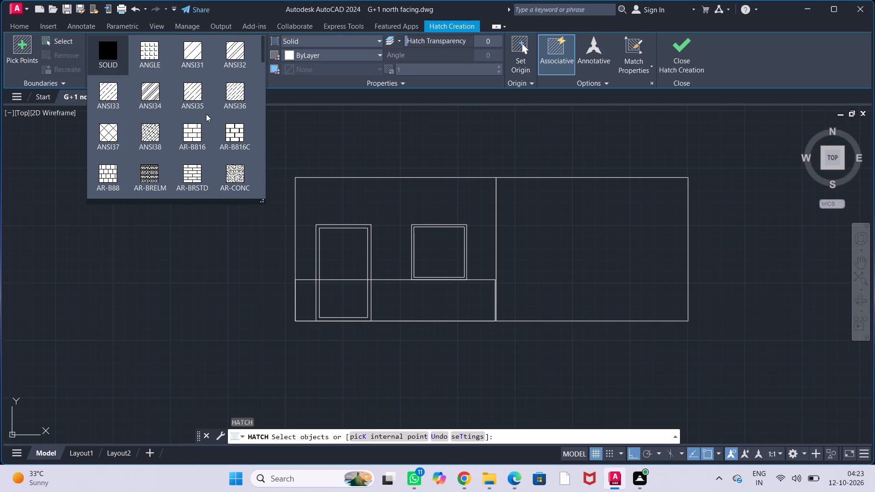
pyautogui.scroll(-1, 217, 128)
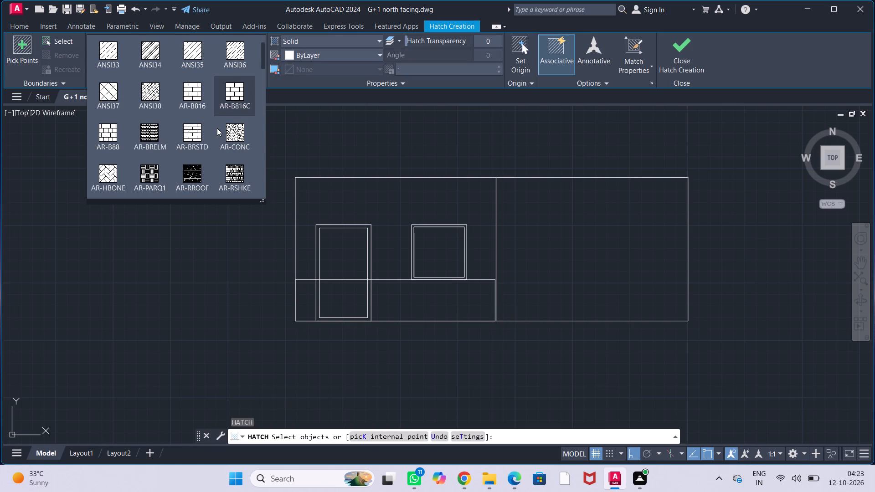
pyautogui.scroll(-2, 217, 128)
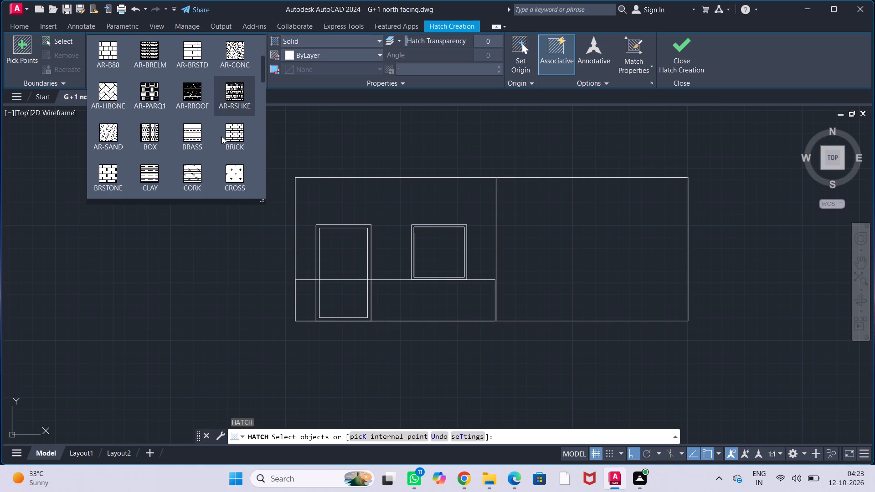
pyautogui.click(230, 174)
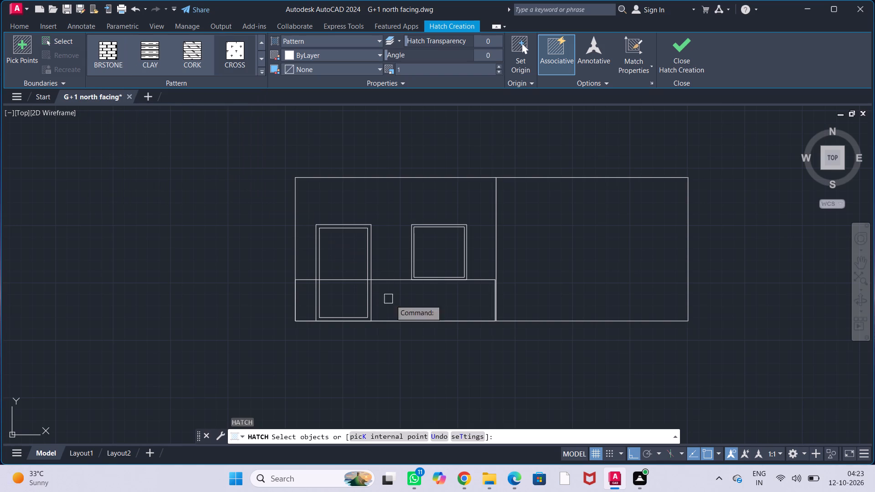
pyautogui.click(480, 280)
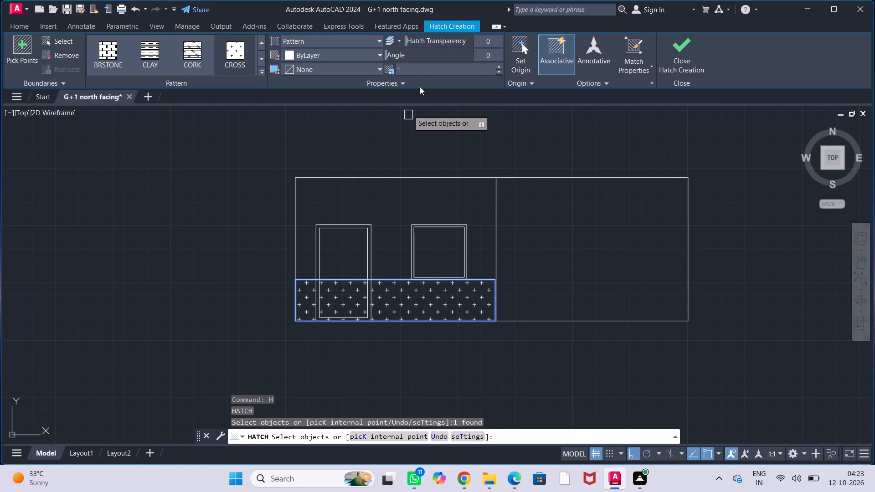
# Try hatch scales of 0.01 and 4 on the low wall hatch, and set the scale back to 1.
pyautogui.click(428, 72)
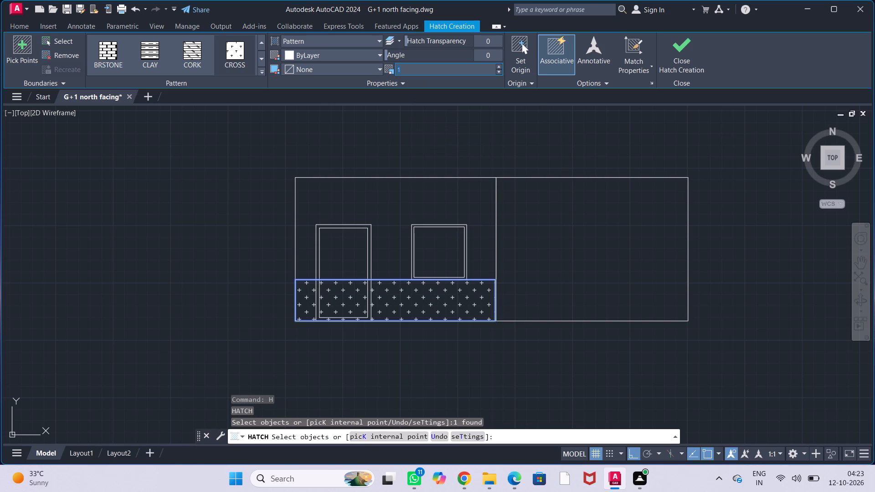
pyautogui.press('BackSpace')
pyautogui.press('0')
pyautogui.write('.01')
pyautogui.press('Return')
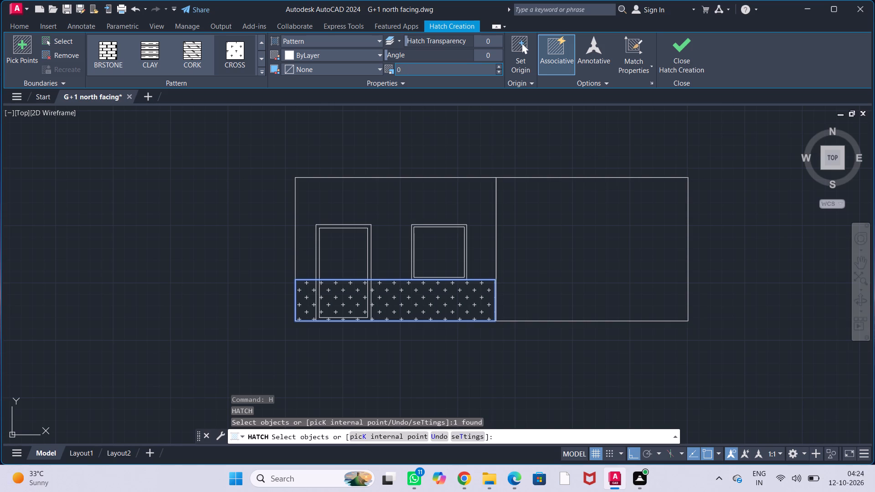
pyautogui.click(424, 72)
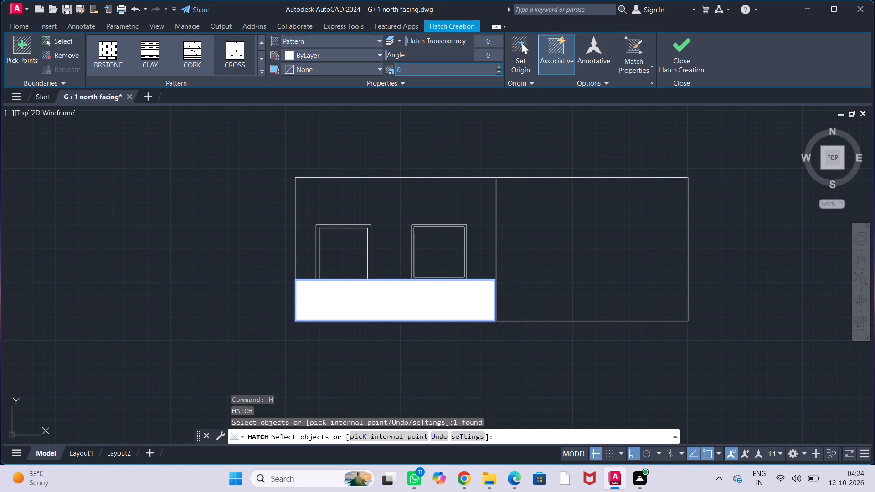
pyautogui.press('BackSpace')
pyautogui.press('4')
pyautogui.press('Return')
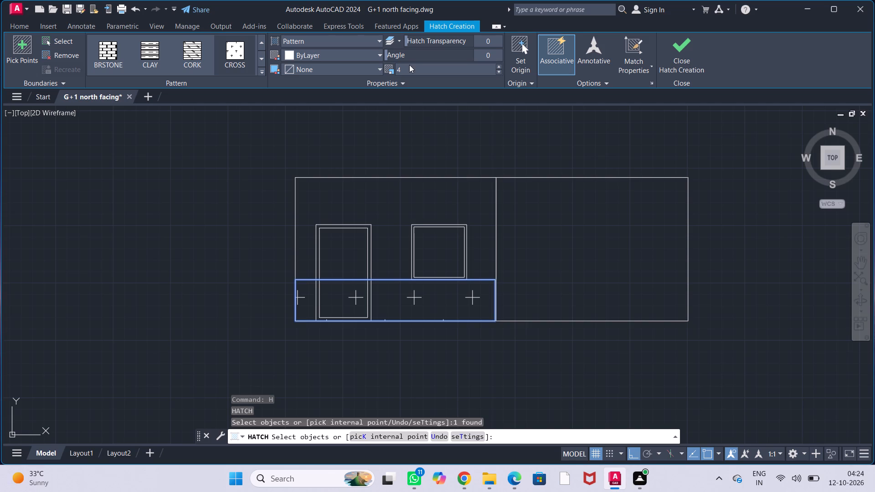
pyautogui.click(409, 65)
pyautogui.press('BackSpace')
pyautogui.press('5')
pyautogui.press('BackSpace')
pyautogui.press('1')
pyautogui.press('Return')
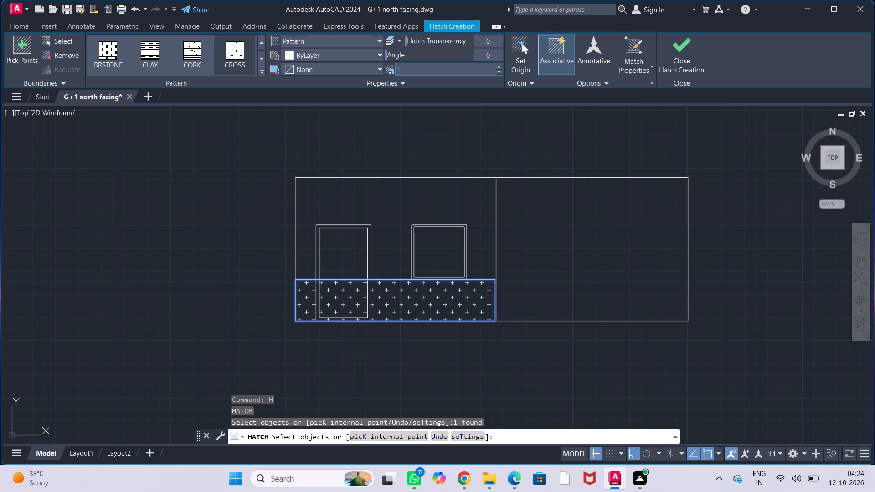
# Look through the available hatch patterns, previewing them on the low wall rectangle to find a suitable one.
pyautogui.click(259, 72)
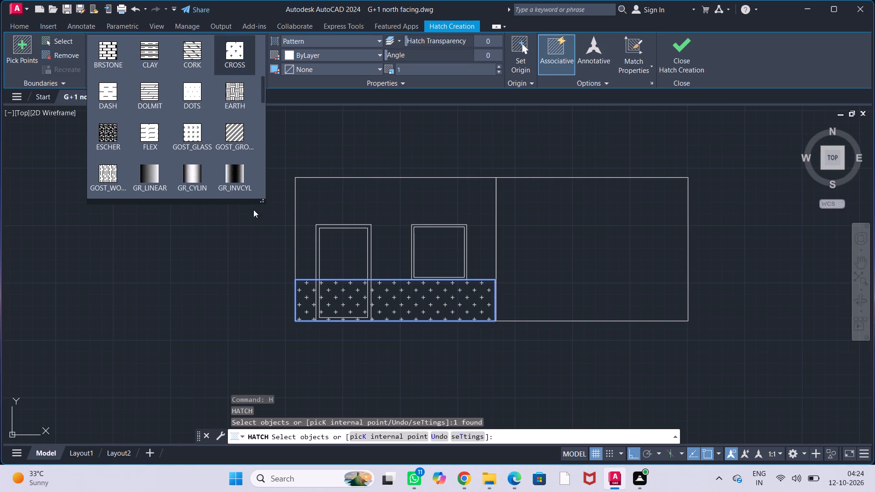
pyautogui.scroll(-3, 219, 146)
pyautogui.scroll(2, 219, 146)
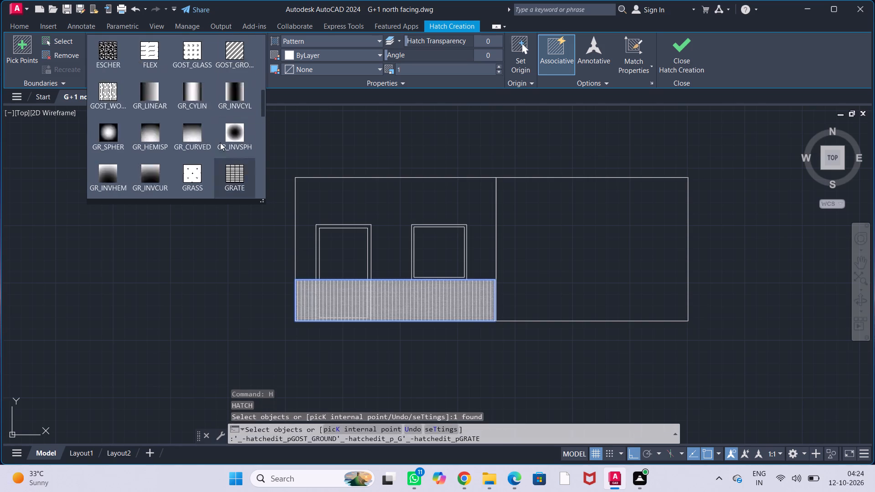
pyautogui.scroll(3, 220, 142)
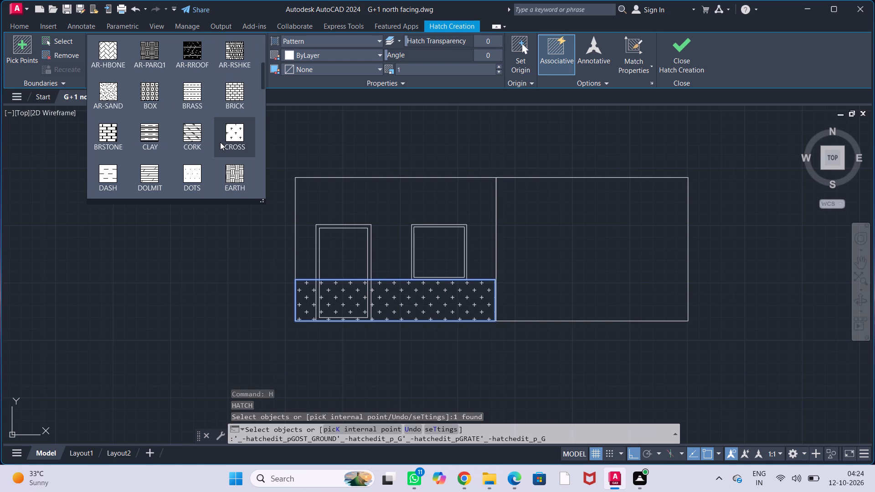
pyautogui.scroll(1, 230, 145)
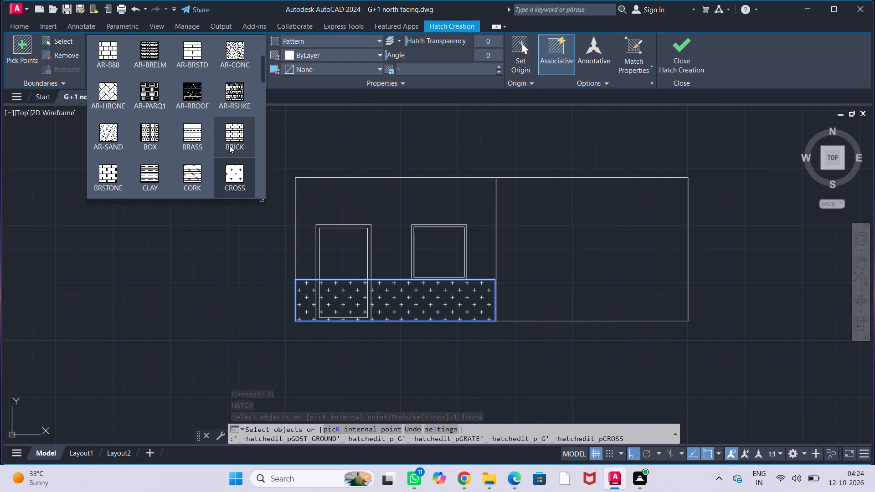
pyautogui.scroll(2, 224, 144)
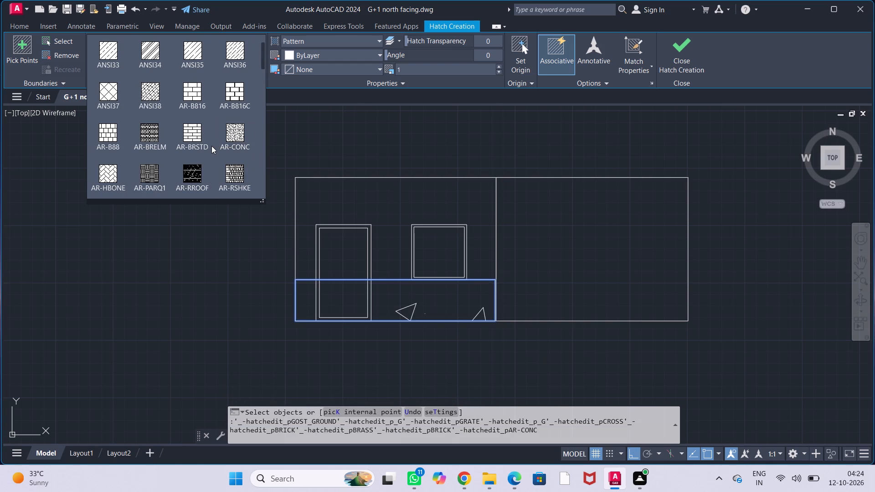
pyautogui.scroll(2, 211, 146)
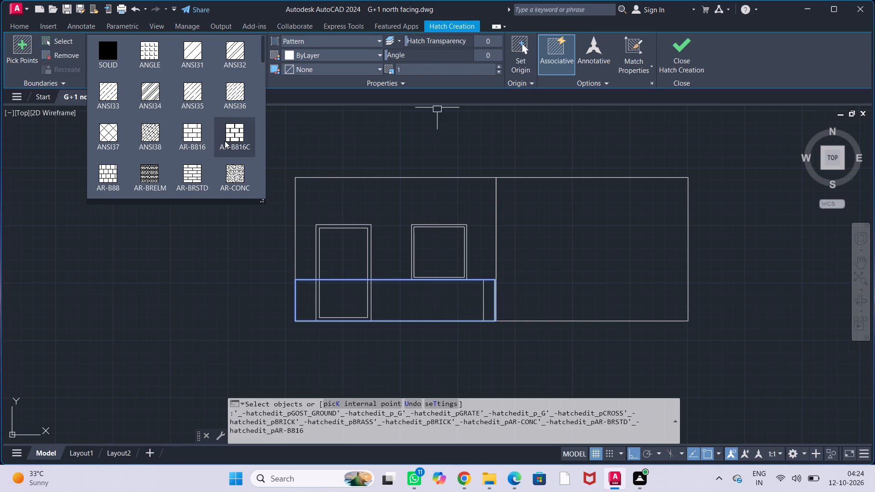
pyautogui.scroll(1, 225, 141)
pyautogui.scroll(-1, 225, 140)
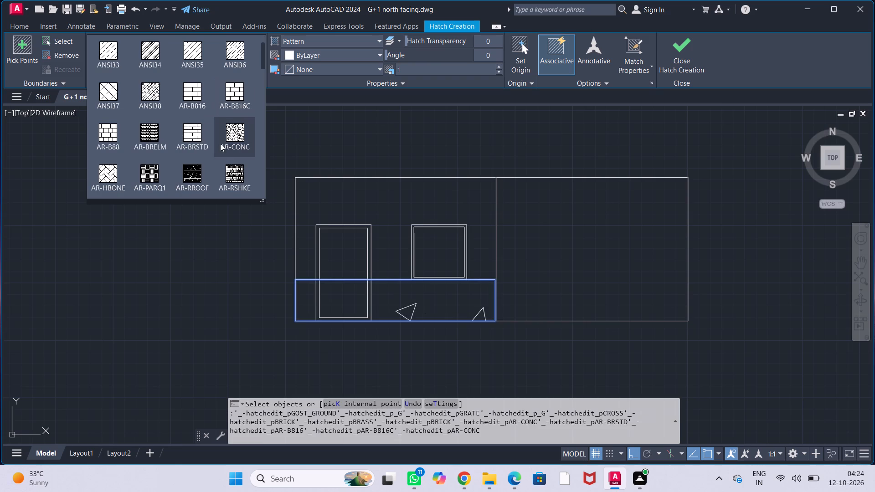
pyautogui.scroll(-1, 212, 144)
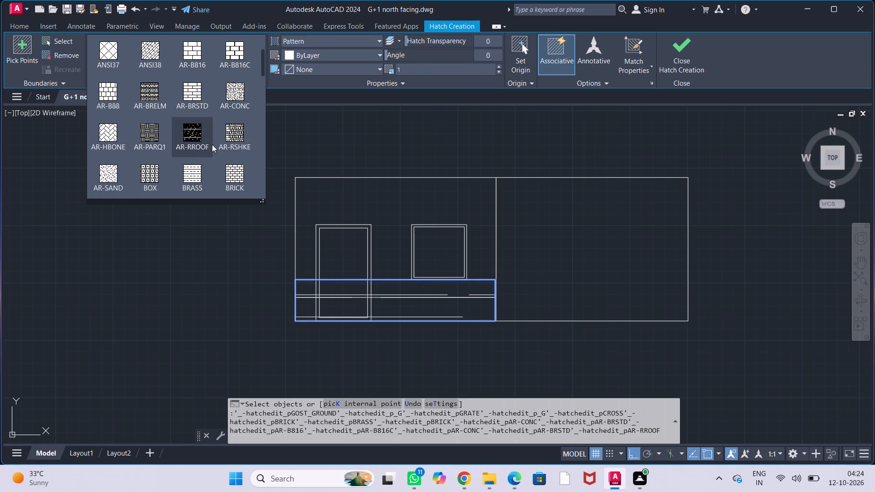
pyautogui.scroll(-1, 217, 151)
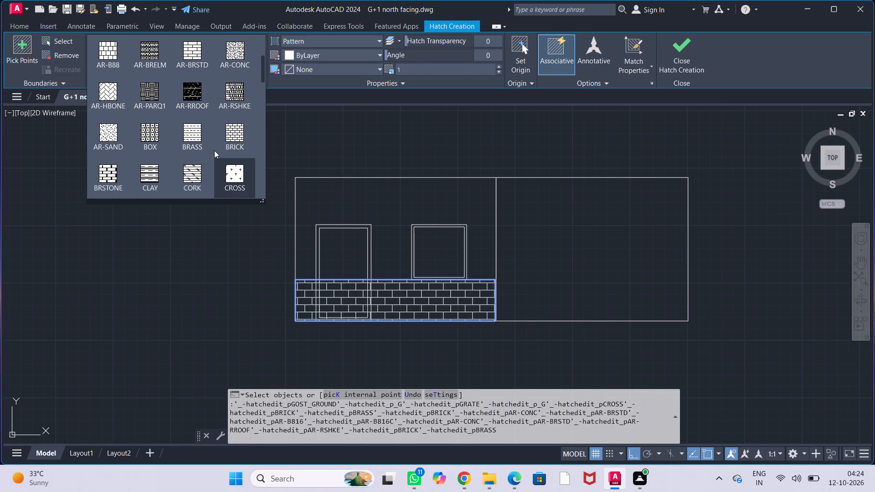
pyautogui.scroll(-1, 216, 149)
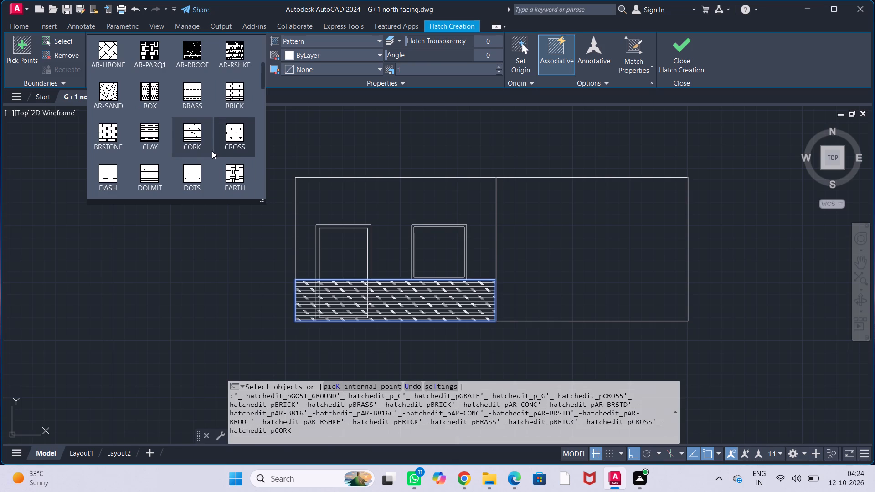
pyautogui.scroll(-2, 212, 151)
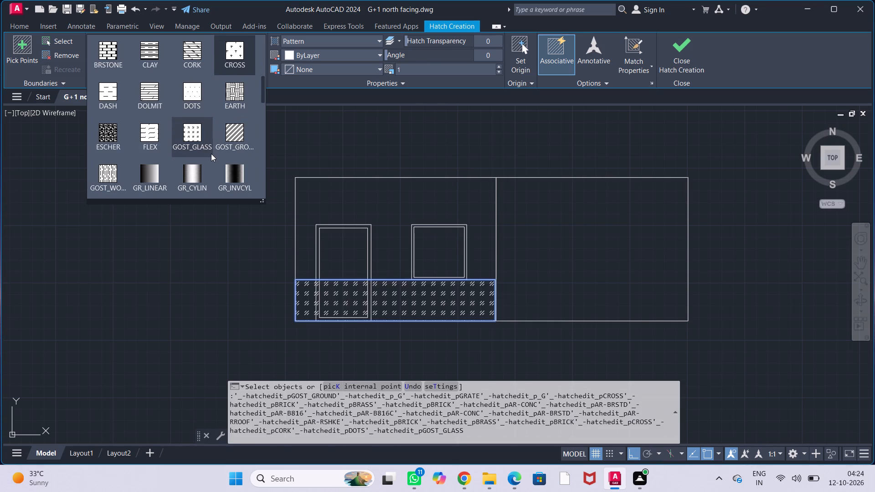
pyautogui.scroll(-1, 211, 154)
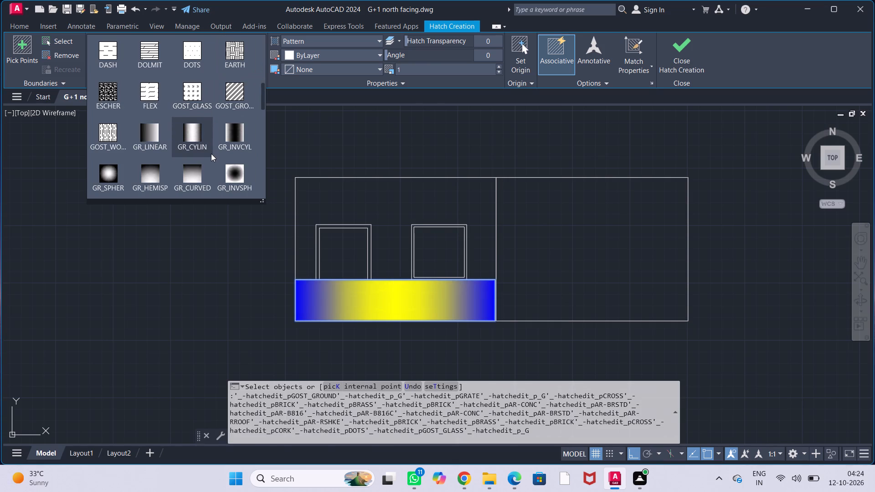
pyautogui.scroll(-1, 213, 152)
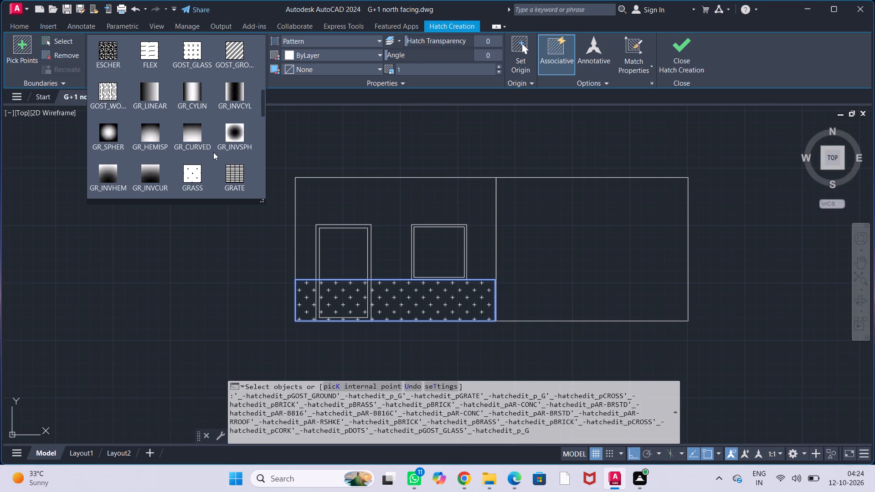
pyautogui.scroll(-1, 213, 152)
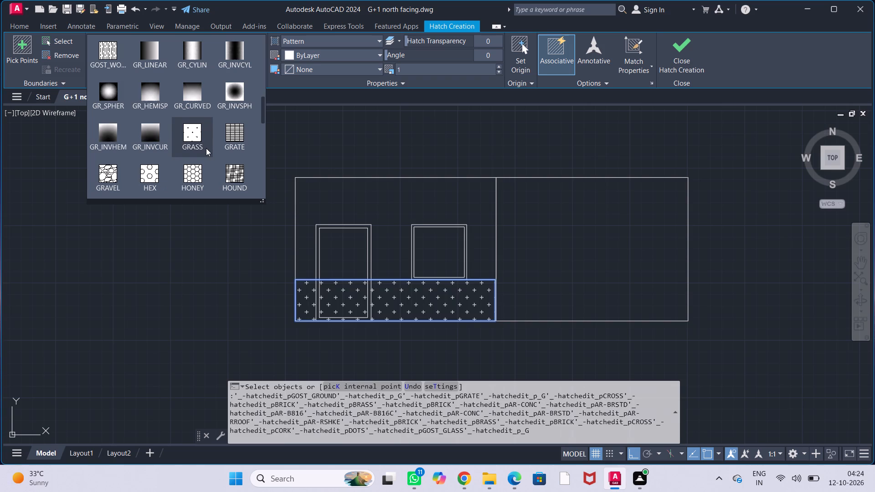
pyautogui.scroll(-1, 211, 148)
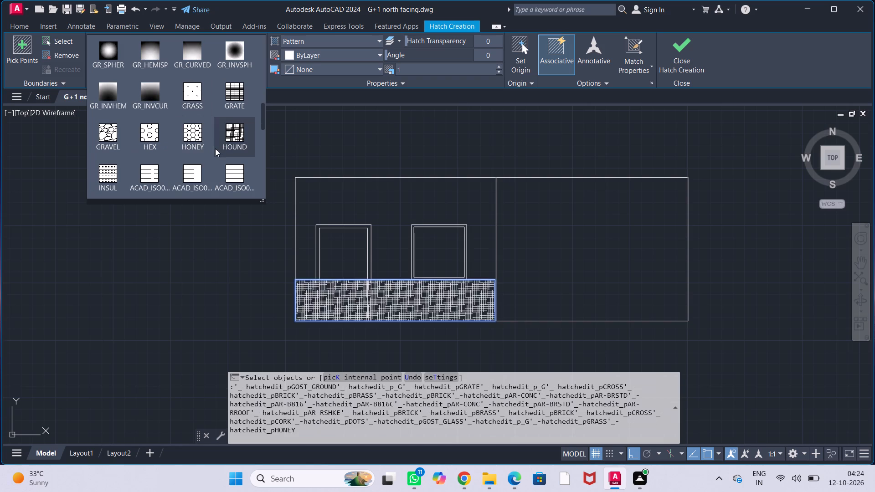
pyautogui.scroll(-2, 215, 149)
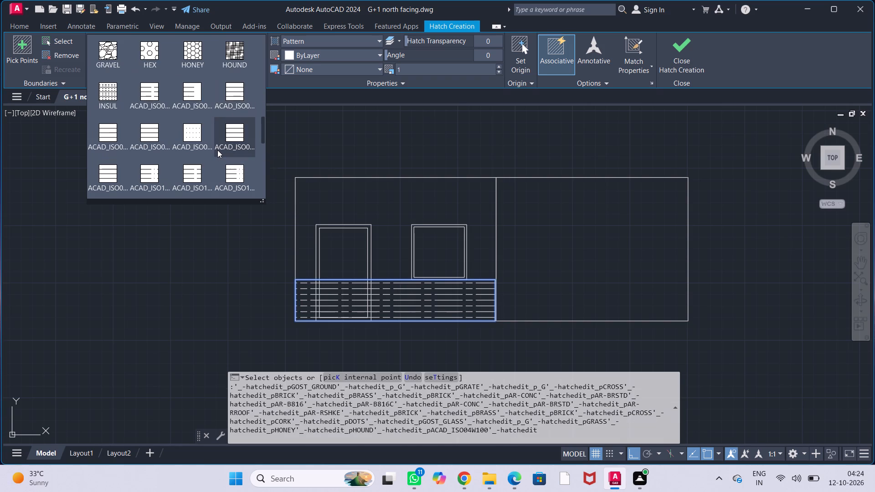
pyautogui.scroll(-3, 217, 150)
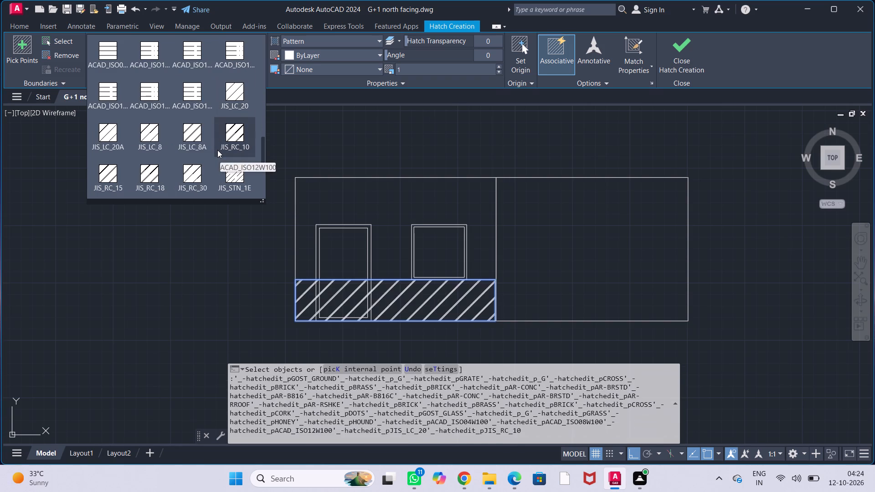
pyautogui.scroll(-2, 217, 150)
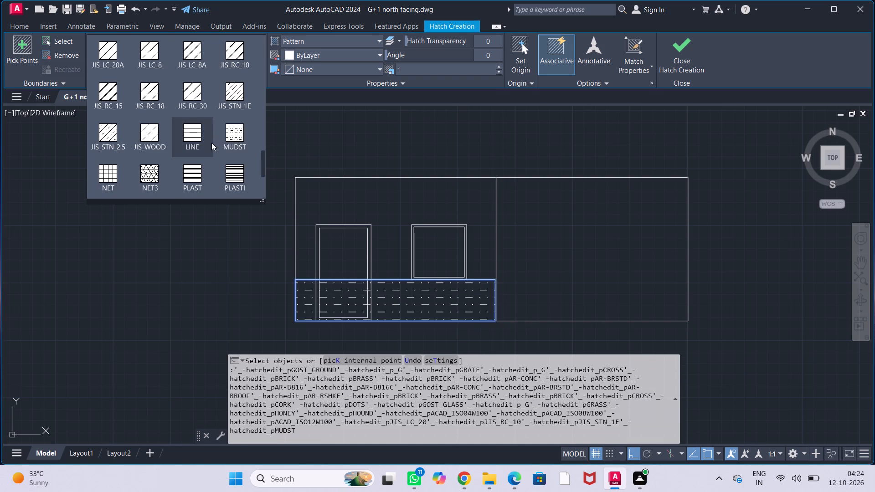
pyautogui.scroll(-3, 229, 137)
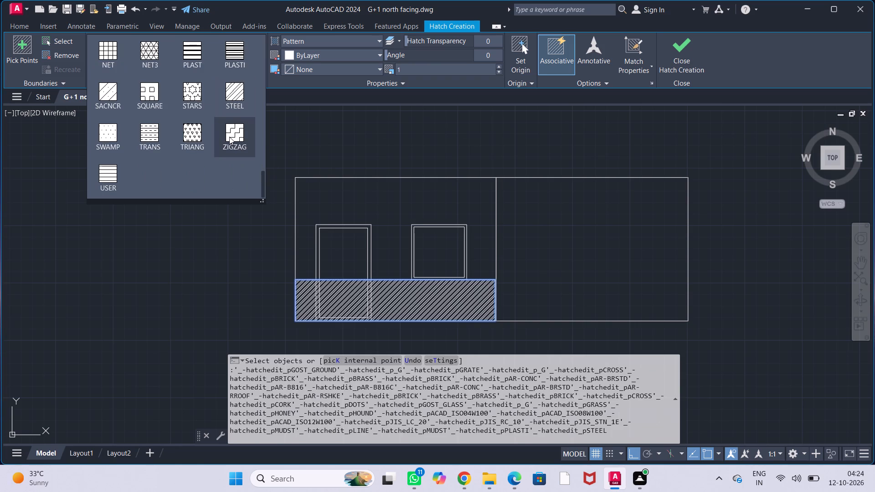
pyautogui.scroll(-1, 229, 137)
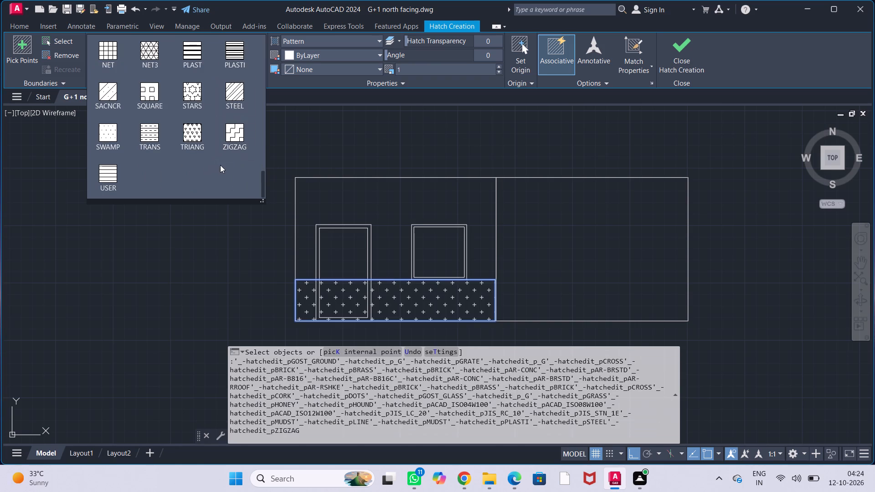
pyautogui.scroll(2, 221, 163)
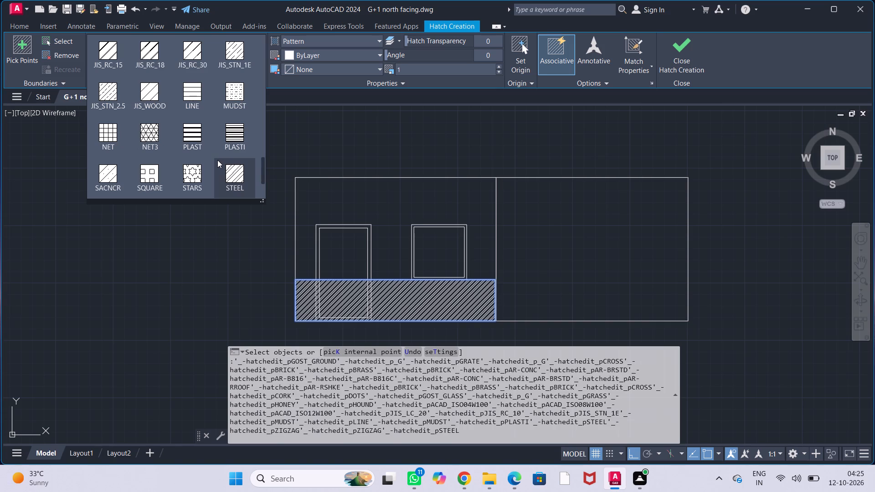
pyautogui.scroll(1, 214, 160)
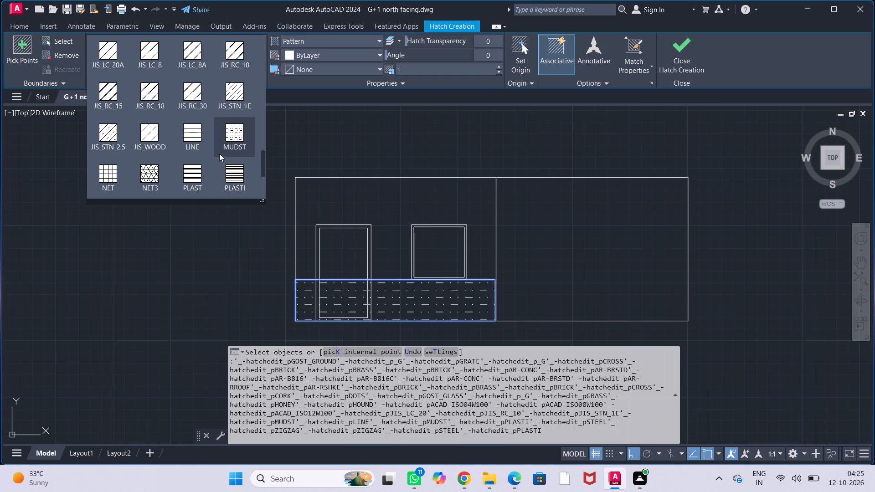
pyautogui.scroll(2, 210, 155)
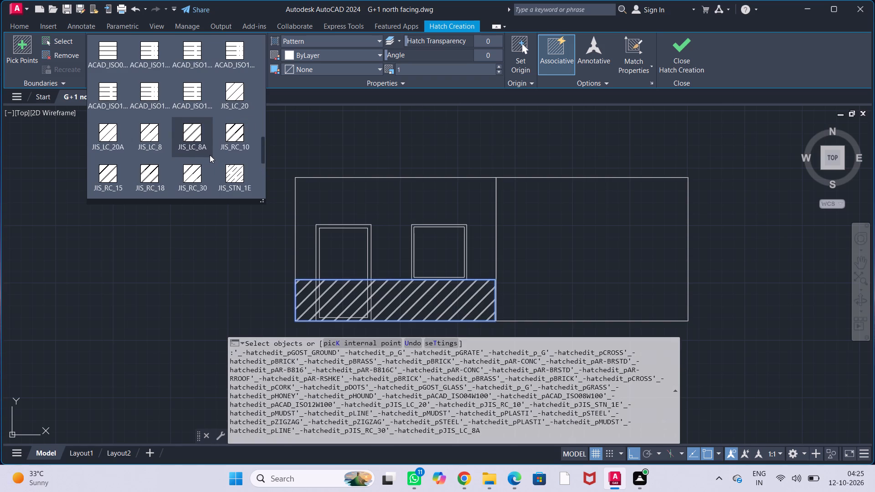
pyautogui.scroll(4, 210, 155)
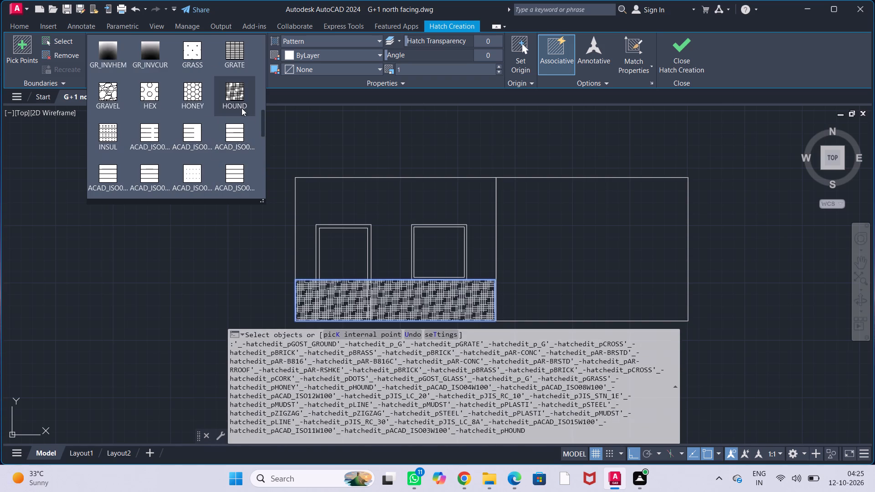
pyautogui.scroll(3, 214, 123)
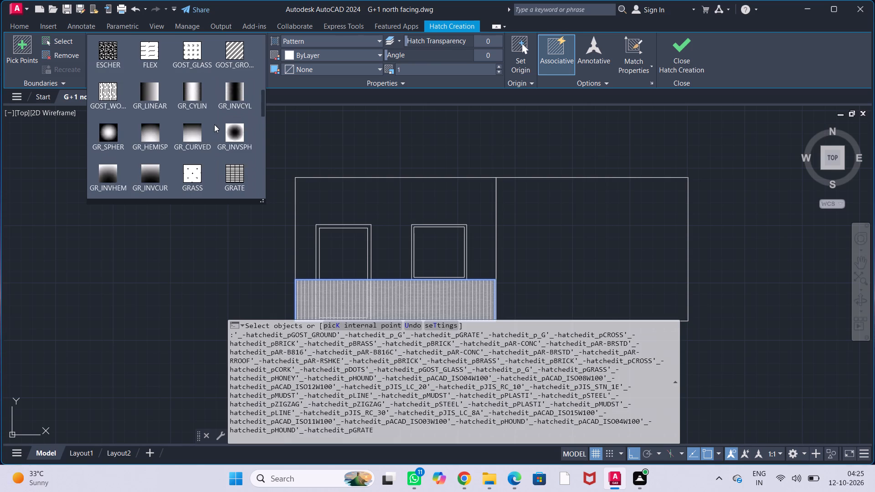
pyautogui.scroll(5, 220, 130)
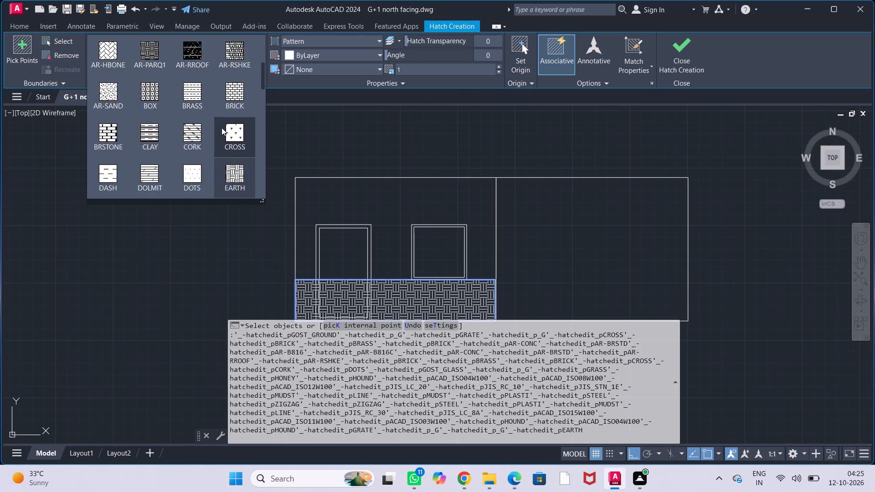
pyautogui.scroll(7, 221, 128)
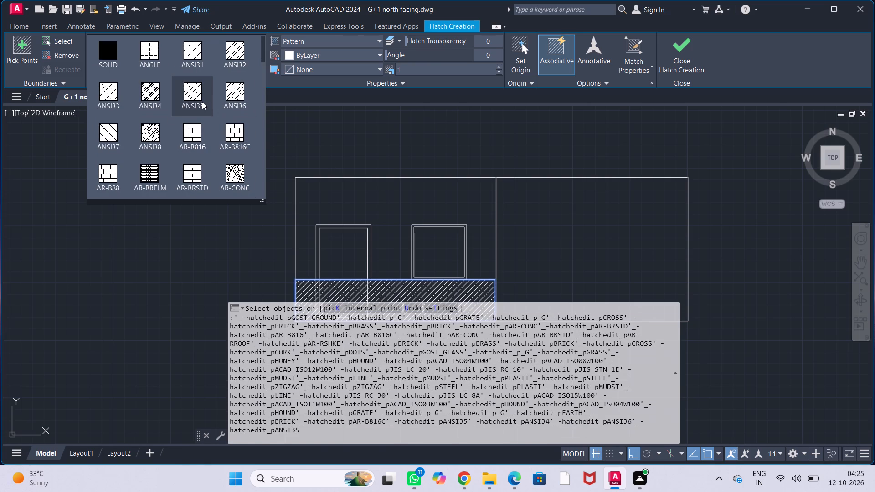
pyautogui.scroll(2, 218, 109)
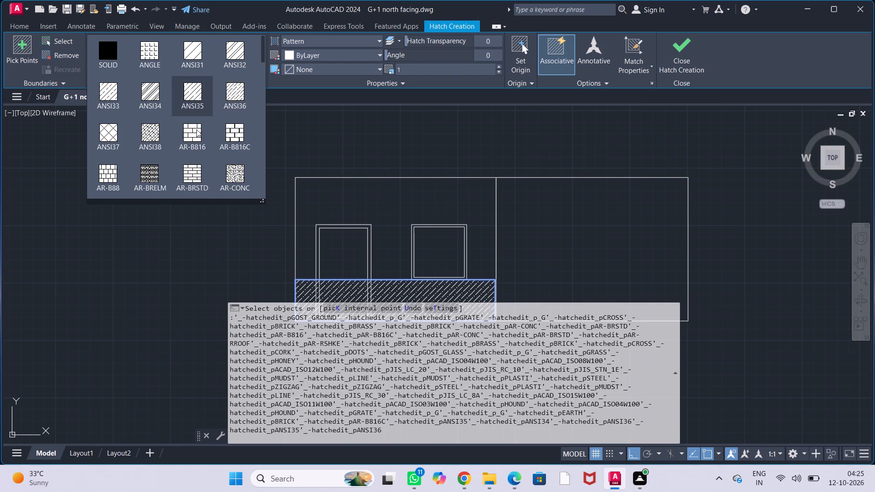
# Change the low wall hatch to the GOST_GLASS pattern.
pyautogui.scroll(-1, 196, 128)
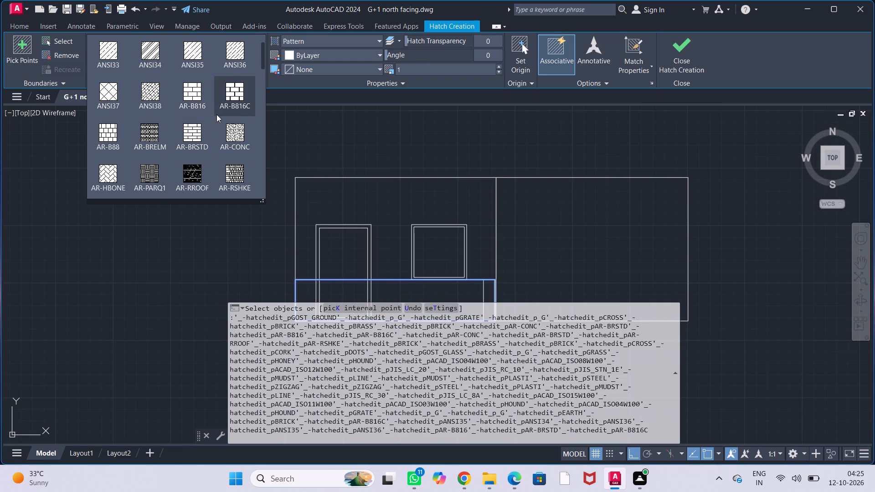
pyautogui.scroll(-1, 216, 114)
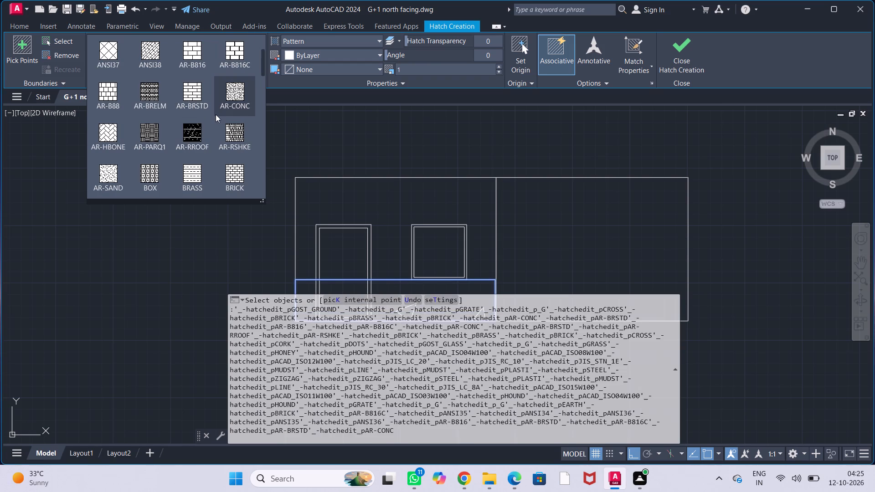
pyautogui.scroll(-1, 216, 114)
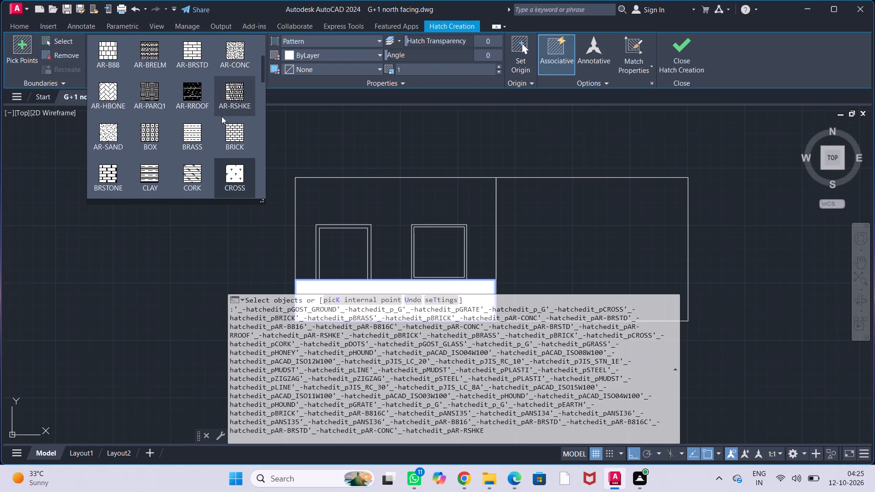
pyautogui.scroll(-1, 221, 116)
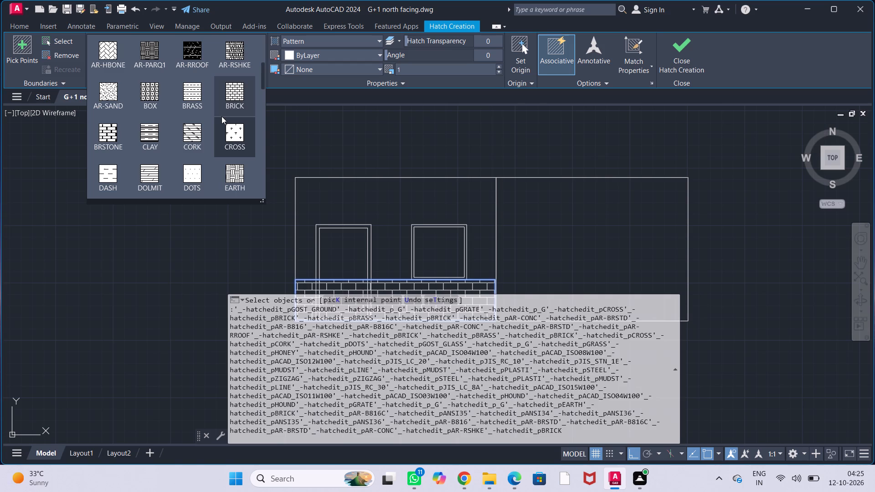
pyautogui.scroll(-1, 221, 116)
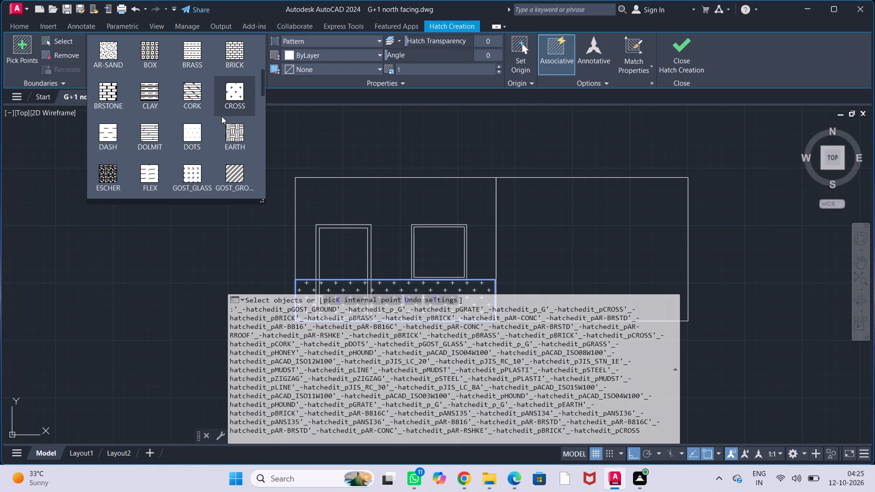
pyautogui.click(191, 170)
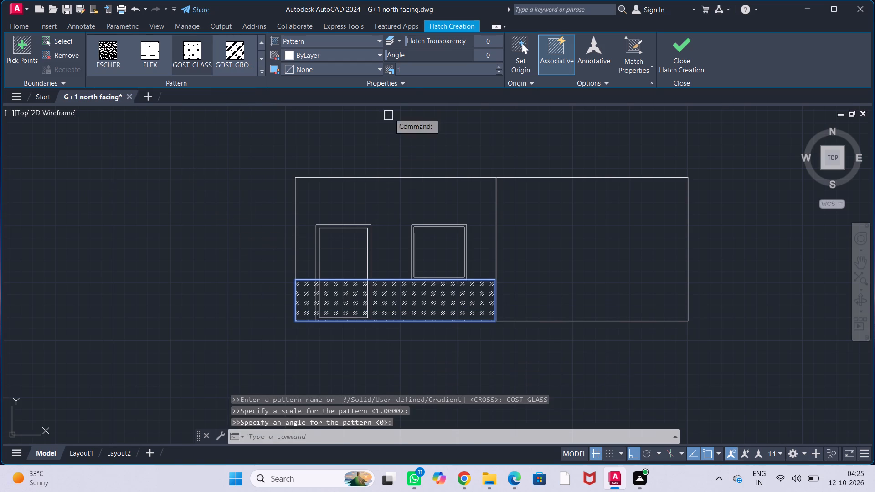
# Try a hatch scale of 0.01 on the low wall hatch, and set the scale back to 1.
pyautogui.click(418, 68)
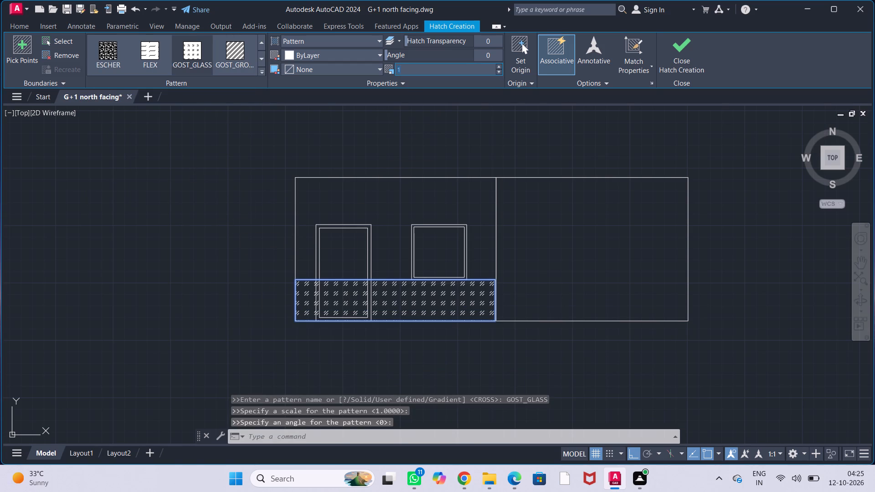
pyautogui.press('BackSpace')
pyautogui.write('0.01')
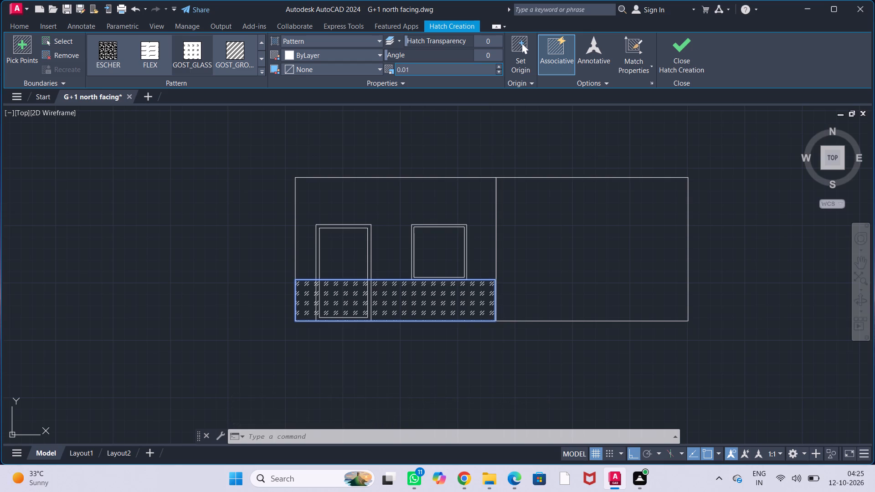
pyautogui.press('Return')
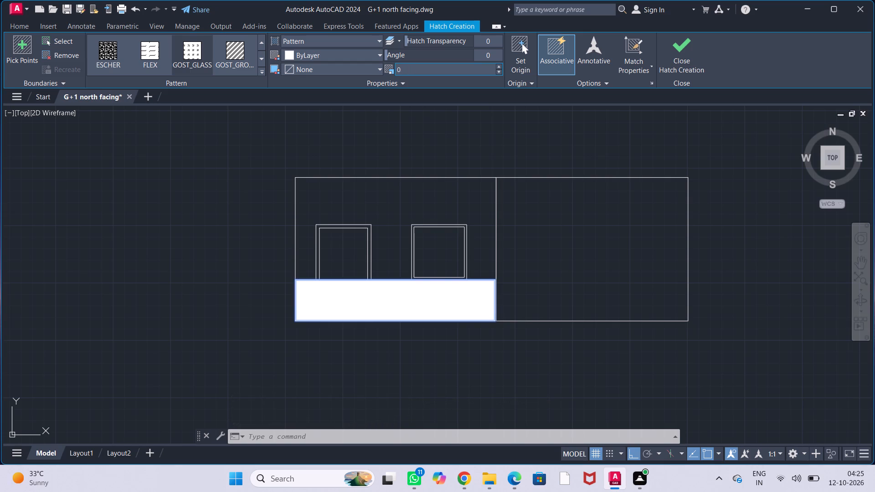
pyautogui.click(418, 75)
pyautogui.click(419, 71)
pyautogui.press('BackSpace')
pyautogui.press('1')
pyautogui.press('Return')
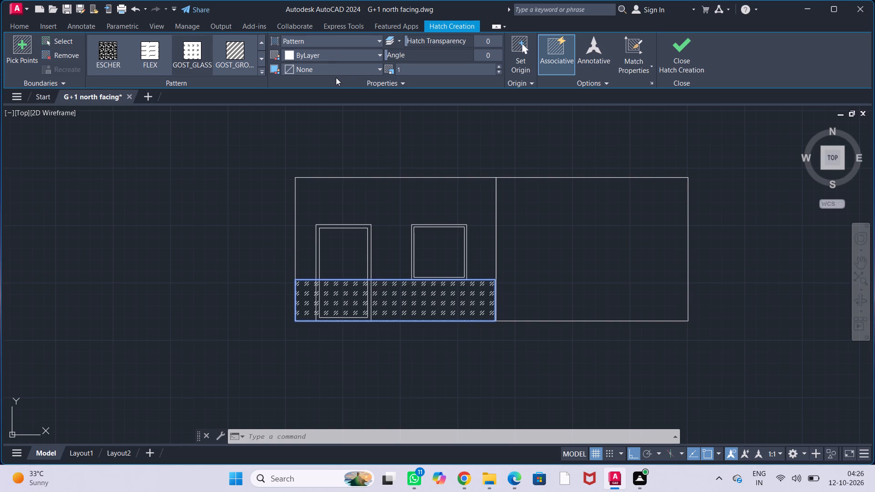
# Set the low wall's GOST_GLASS hatch scale to 3 and finish the hatch.
pyautogui.click(427, 66)
pyautogui.press('BackSpace')
pyautogui.press('3')
pyautogui.press('Return')
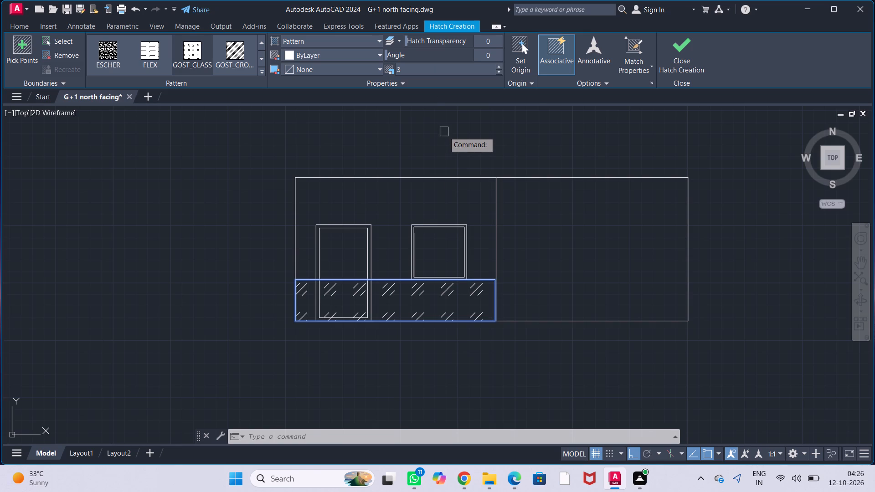
pyautogui.click(439, 149)
pyautogui.press('Escape')
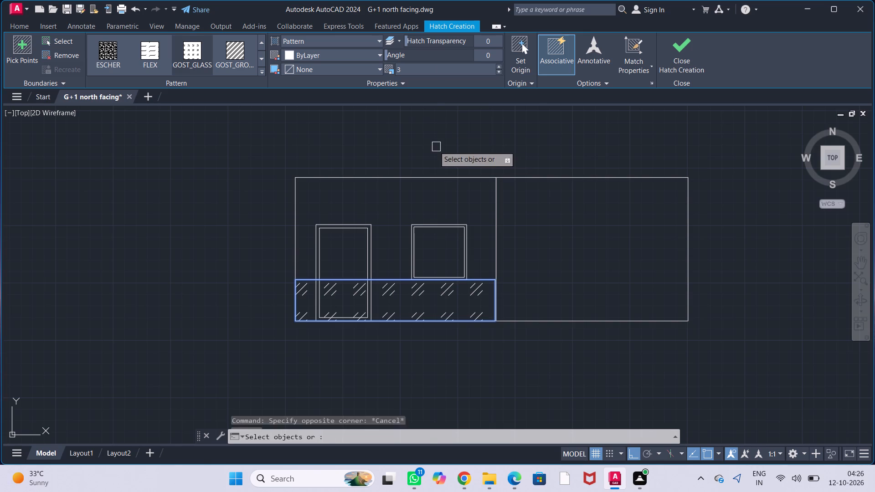
pyautogui.press('Escape')
pyautogui.press('Escape')
pyautogui.press('Escape')
pyautogui.press('Escape')
# Turn on the ELEVATION PROJECTION layer.
pyautogui.scroll(-1, 472, 143)
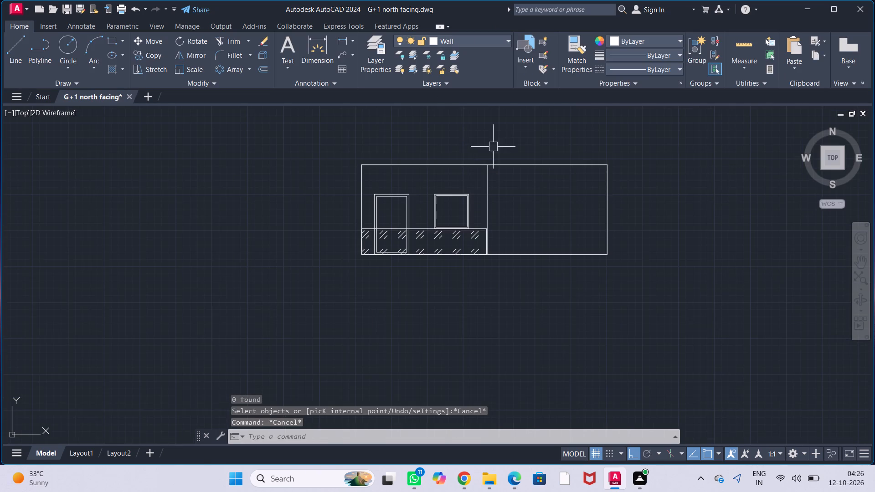
pyautogui.moveTo(508, 139); pyautogui.dragTo(487, 226, button='middle')
pyautogui.scroll(-2, 480, 195)
pyautogui.moveTo(479, 195); pyautogui.dragTo(463, 228, button='middle')
pyautogui.moveTo(346, 252); pyautogui.dragTo(283, 260, button='middle')
pyautogui.moveTo(256, 271); pyautogui.dragTo(315, 268, button='middle')
pyautogui.scroll(1, 475, 232)
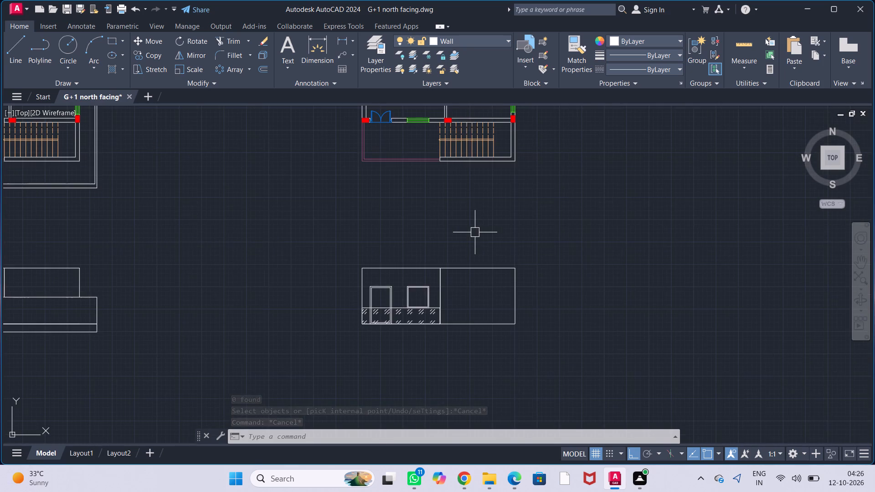
pyautogui.moveTo(475, 232); pyautogui.dragTo(435, 210, button='middle')
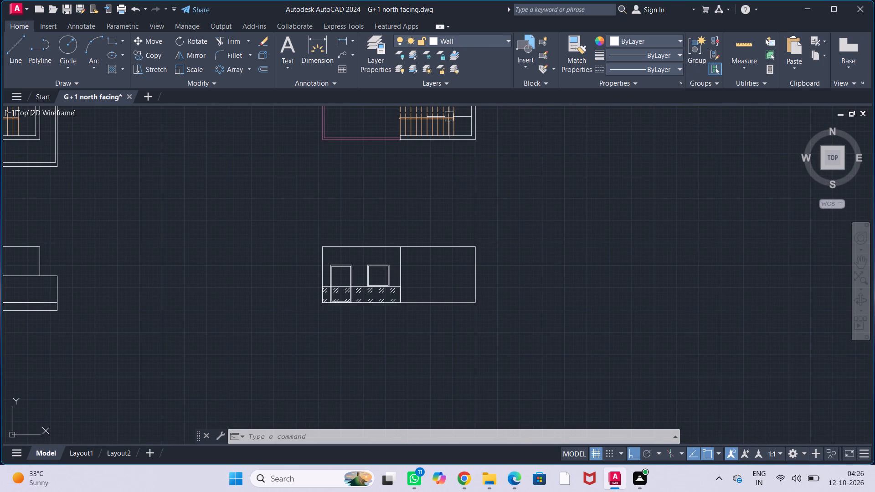
pyautogui.click(479, 40)
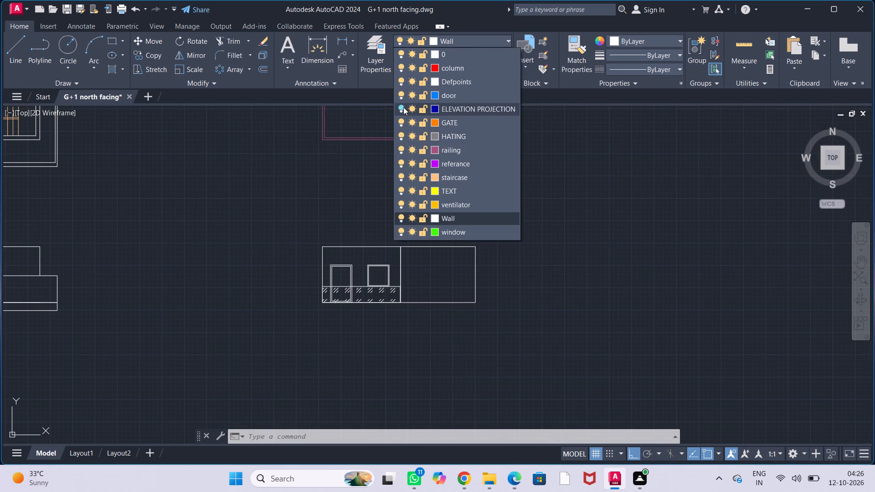
pyautogui.click(401, 109)
pyautogui.click(607, 153)
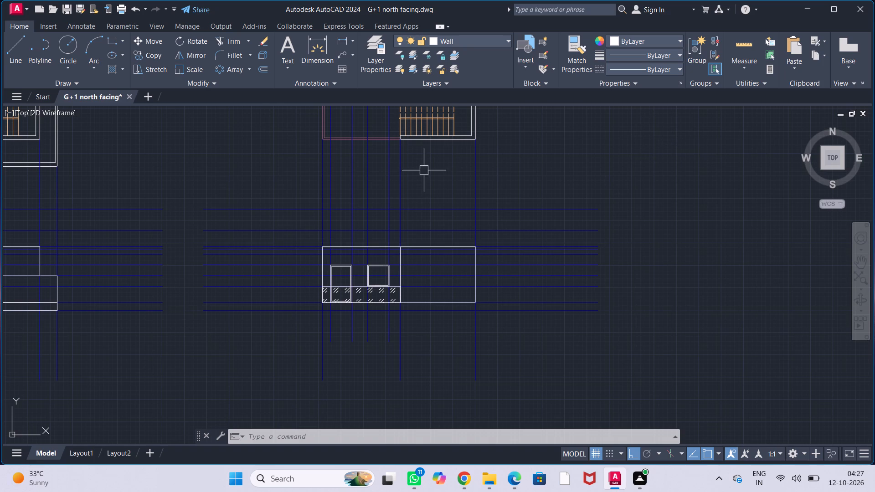
# Draw a rectangle about 13'-11" wide on top of the plain wall block, reaching up to the topmost horizontal projection line.
pyautogui.scroll(1, 374, 208)
pyautogui.moveTo(445, 187); pyautogui.dragTo(422, 175, button='middle')
pyautogui.scroll(1, 426, 177)
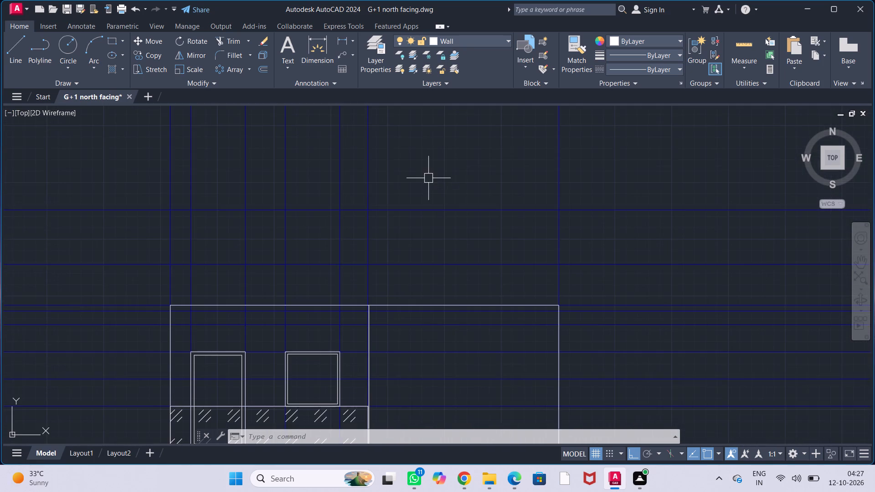
pyautogui.moveTo(429, 178); pyautogui.dragTo(421, 171, button='middle')
pyautogui.write('REC')
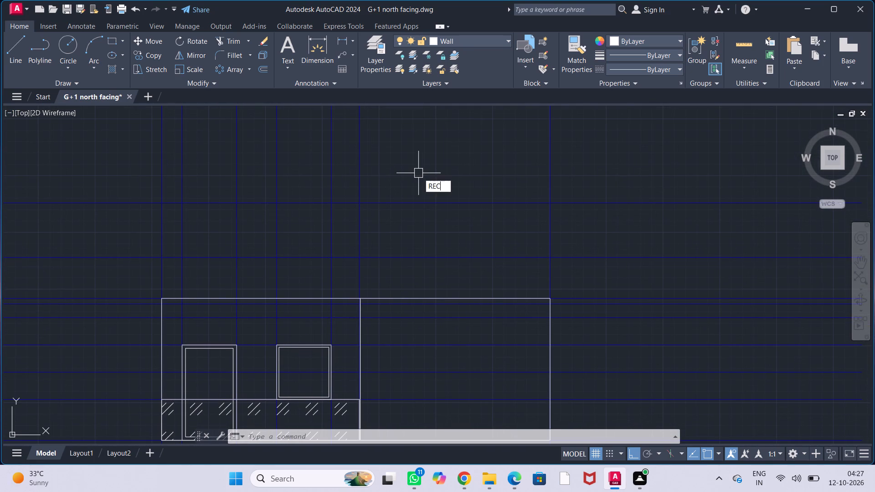
pyautogui.press('Return')
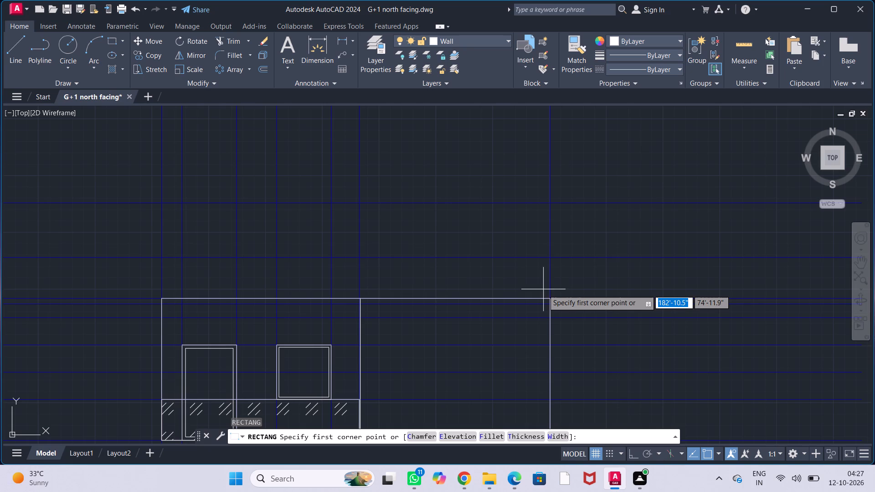
pyautogui.click(552, 297)
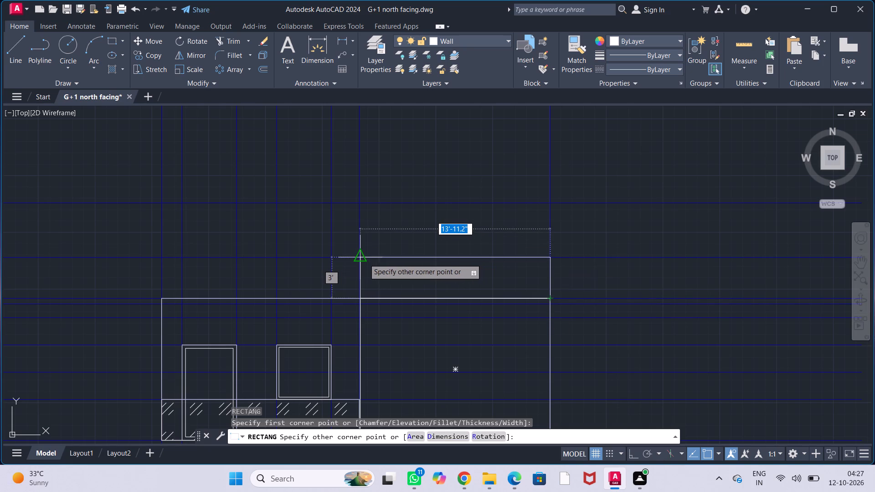
pyautogui.click(357, 202)
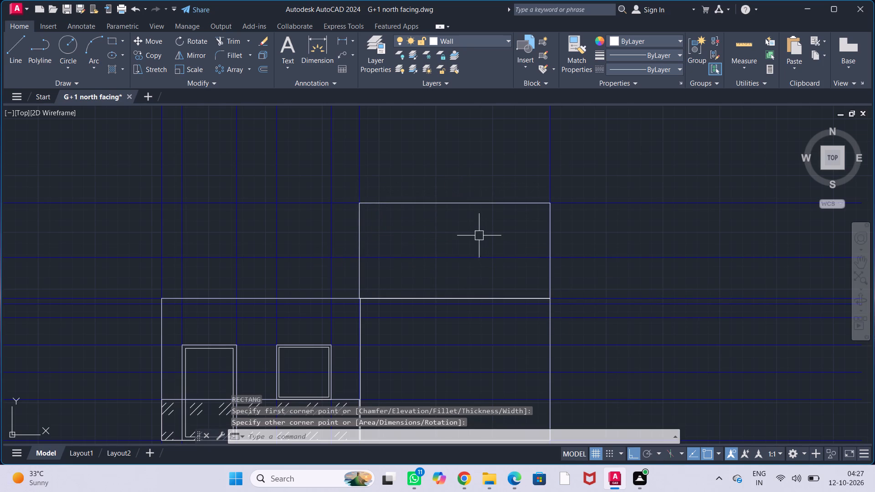
# Draw a parapet rectangle about 3' high across the full width of the elevation, directly above the wall blocks.
pyautogui.moveTo(478, 234); pyautogui.dragTo(474, 215, button='middle')
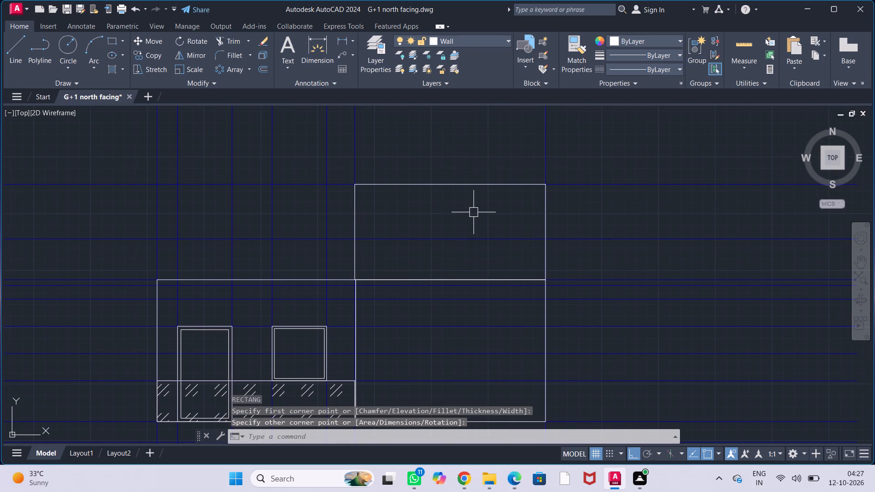
pyautogui.middleClick(478, 211)
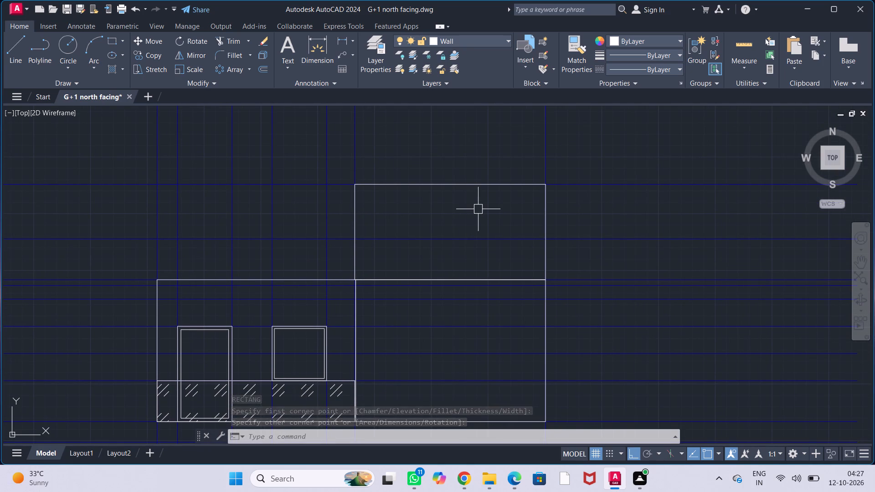
pyautogui.write('REC')
pyautogui.press('Return')
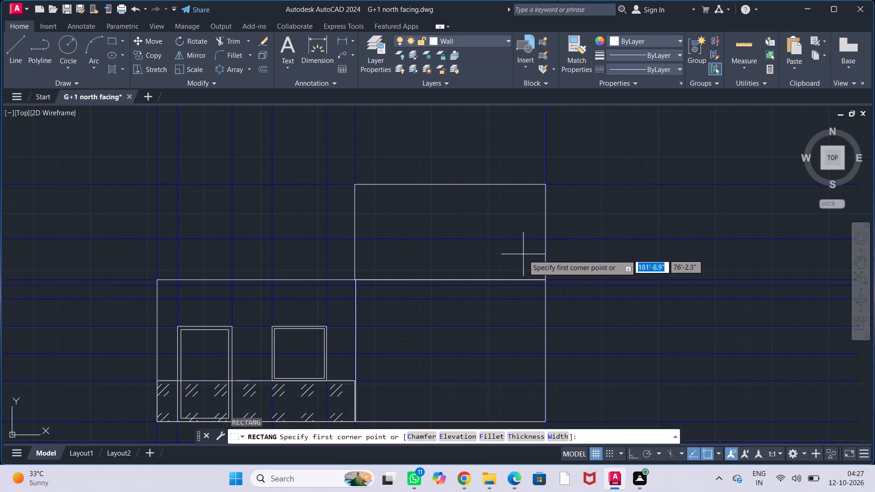
pyautogui.click(546, 276)
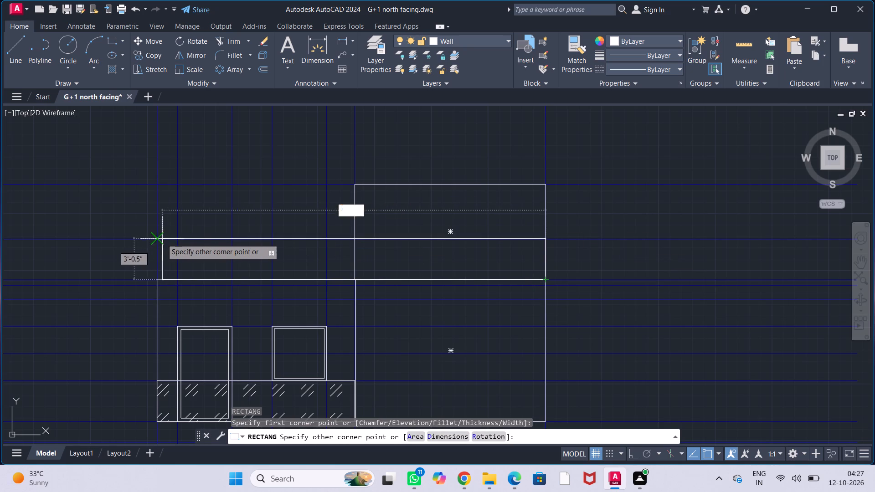
pyautogui.click(161, 239)
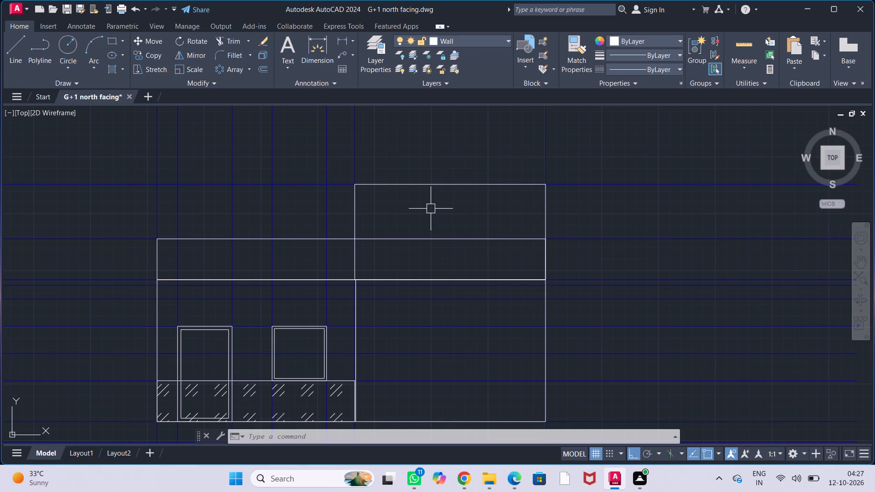
pyautogui.moveTo(432, 209); pyautogui.dragTo(452, 201, button='middle')
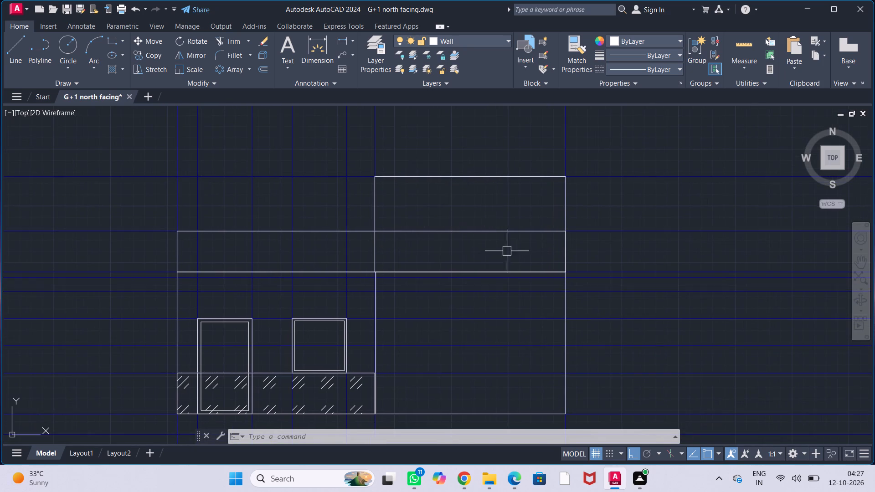
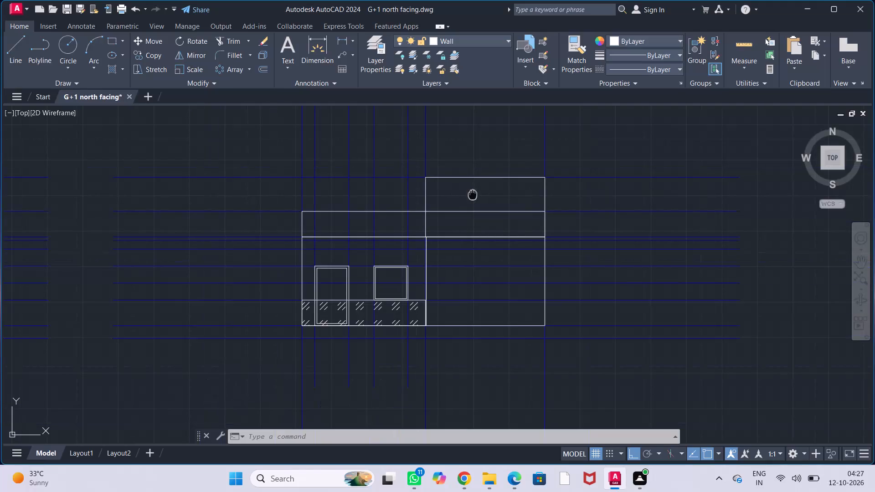
# Turn off the ELEVATION PROJECTION layer.
pyautogui.scroll(1, 467, 197)
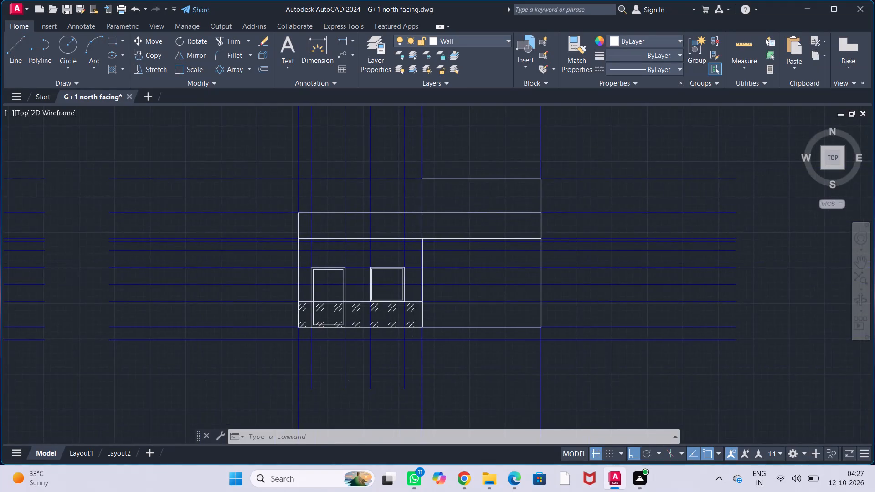
pyautogui.moveTo(467, 197); pyautogui.dragTo(496, 195, button='middle')
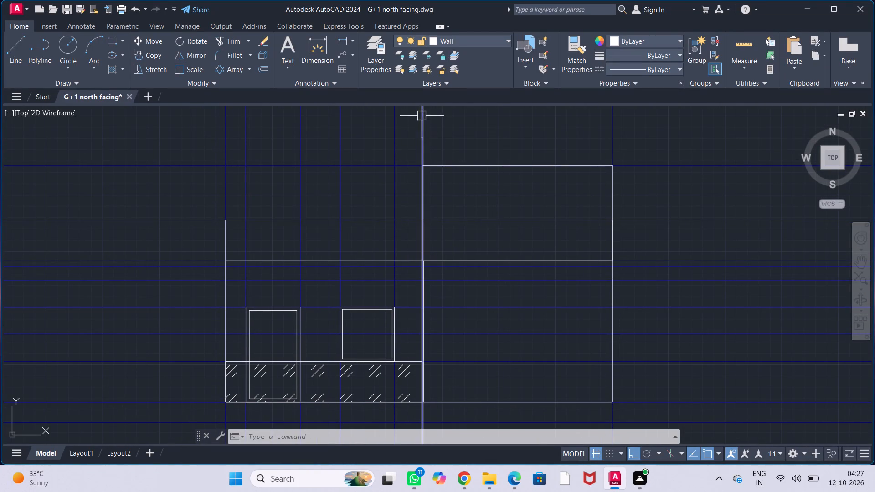
pyautogui.moveTo(487, 198); pyautogui.dragTo(486, 189, button='middle')
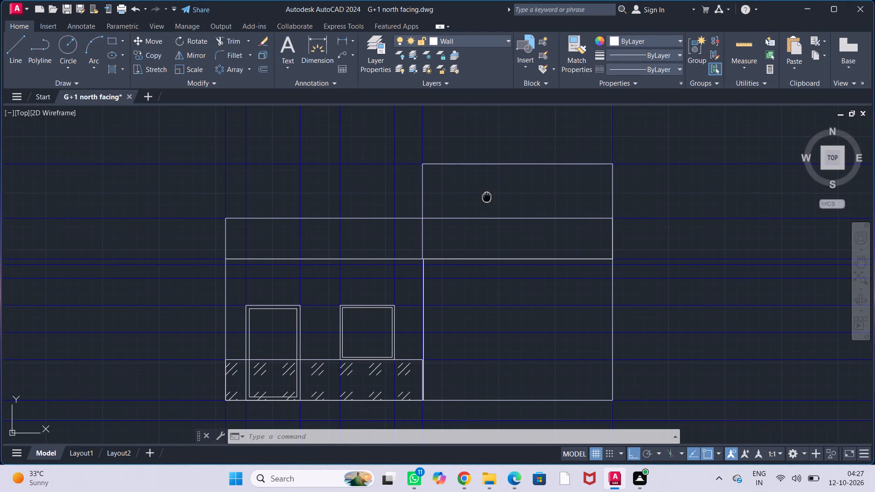
pyautogui.moveTo(486, 189); pyautogui.dragTo(485, 181, button='middle')
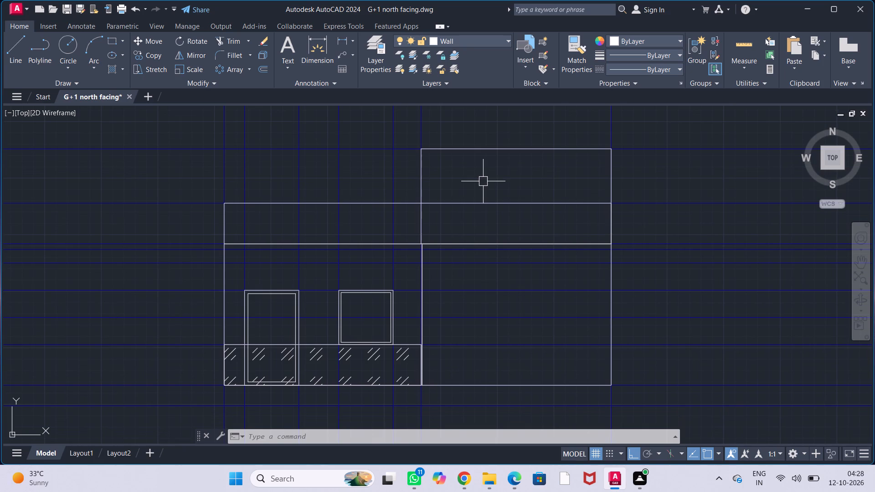
pyautogui.moveTo(491, 181); pyautogui.dragTo(492, 188, button='middle')
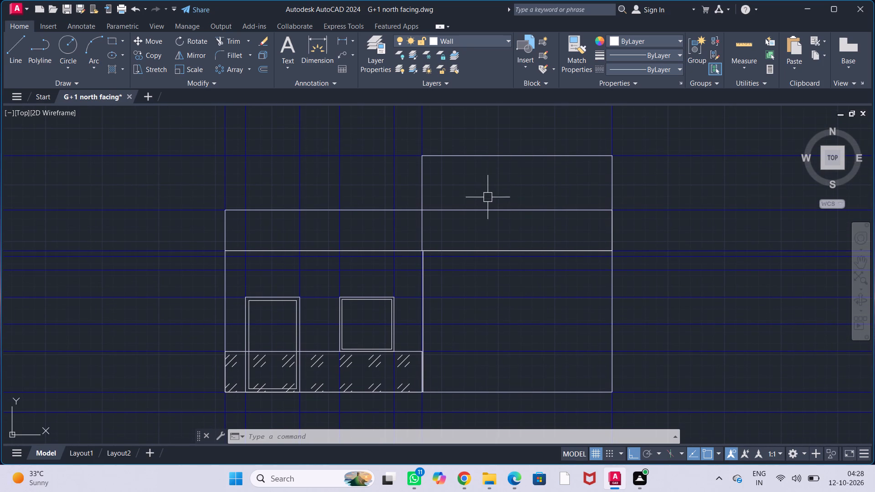
pyautogui.click(497, 42)
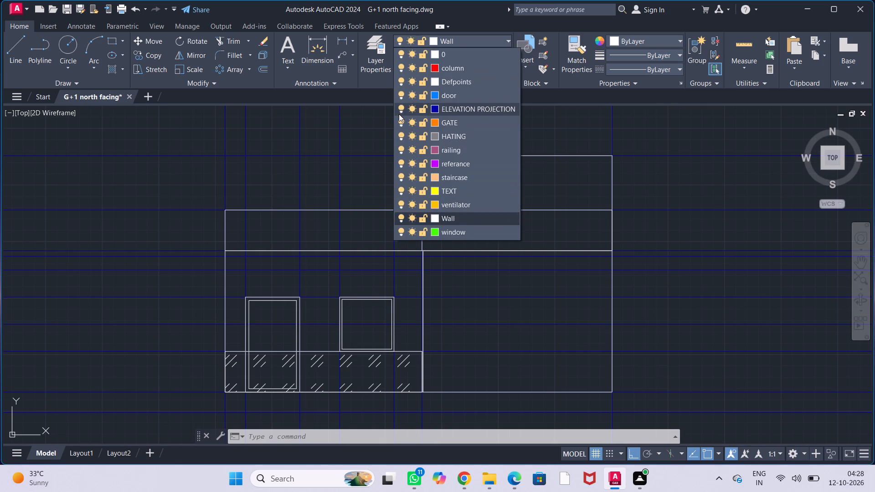
pyautogui.click(401, 107)
pyautogui.click(599, 130)
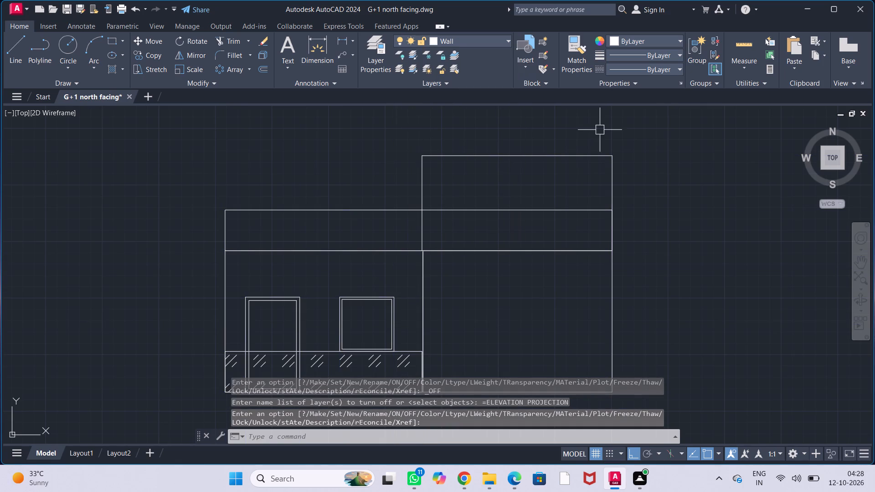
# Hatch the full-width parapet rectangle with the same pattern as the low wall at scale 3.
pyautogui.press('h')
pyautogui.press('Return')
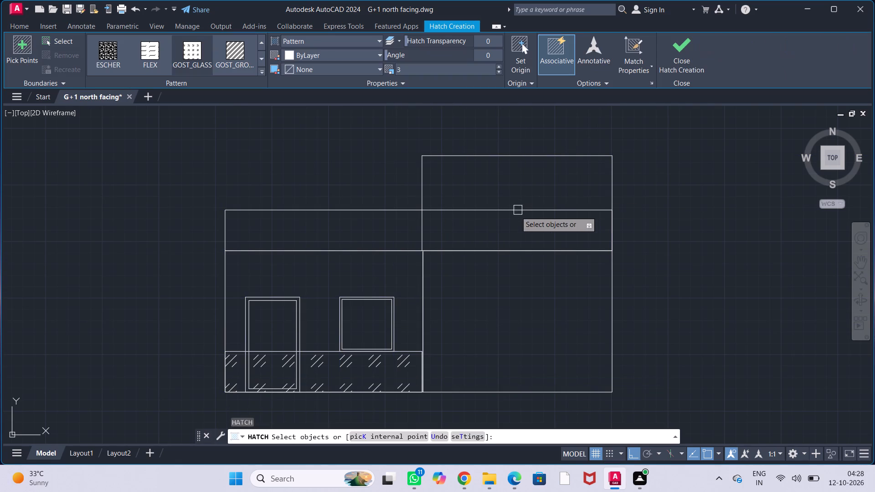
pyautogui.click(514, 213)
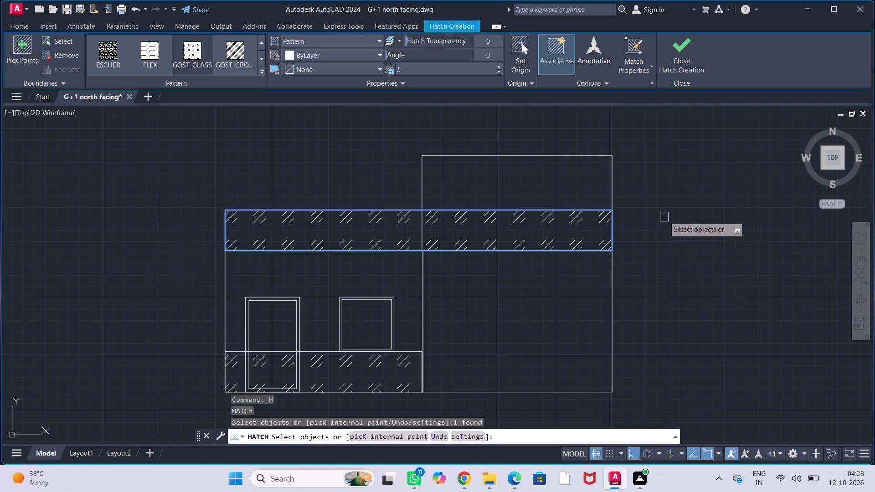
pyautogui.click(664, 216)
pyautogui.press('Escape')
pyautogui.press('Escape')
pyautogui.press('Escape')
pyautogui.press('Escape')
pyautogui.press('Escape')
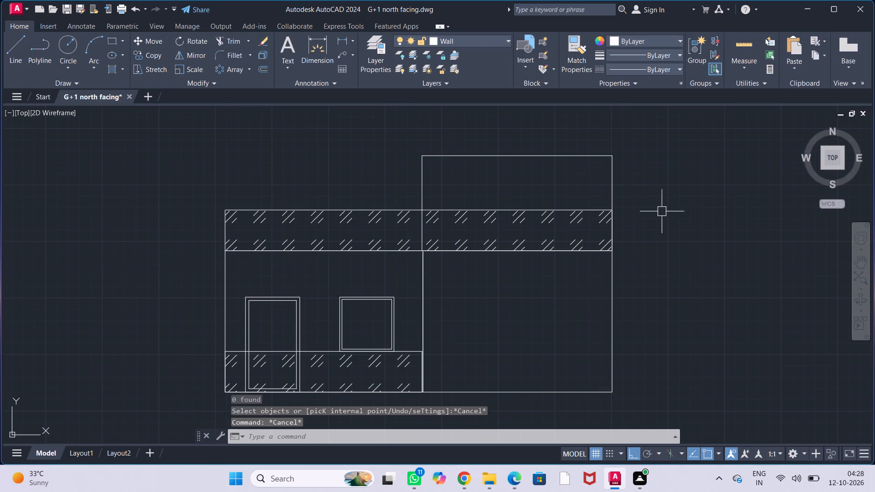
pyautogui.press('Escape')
# Trim the horizontal parapet and block lines that cross the taller block, leaving its interior open from top to base.
pyautogui.scroll(-2, 661, 209)
pyautogui.moveTo(672, 210); pyautogui.dragTo(640, 229, button='middle')
pyautogui.moveTo(587, 259); pyautogui.dragTo(558, 258, button='middle')
pyautogui.scroll(1, 557, 259)
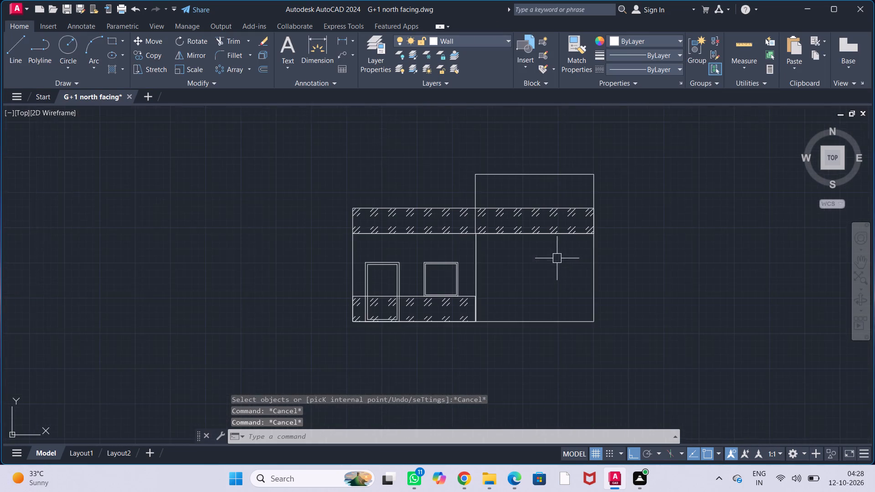
pyautogui.moveTo(562, 259); pyautogui.dragTo(540, 261, button='middle')
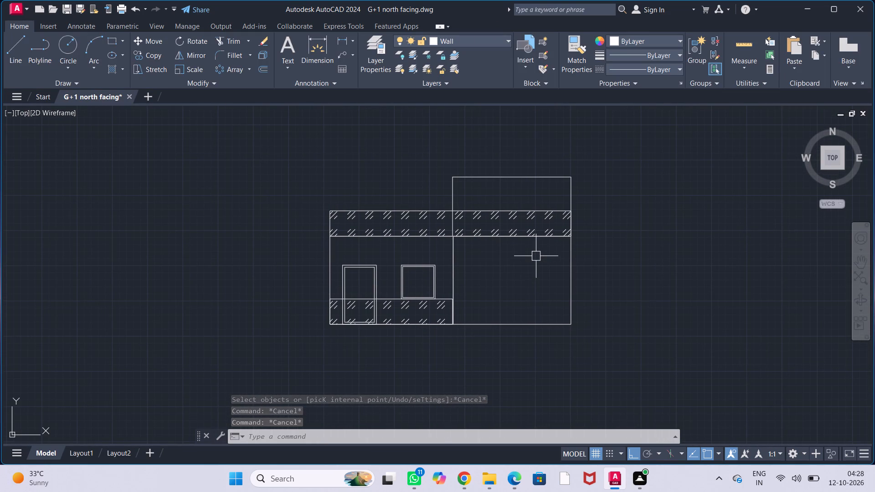
pyautogui.press('t')
pyautogui.press('r')
pyautogui.write('IM')
pyautogui.press('Return')
pyautogui.moveTo(532, 246); pyautogui.dragTo(530, 216)
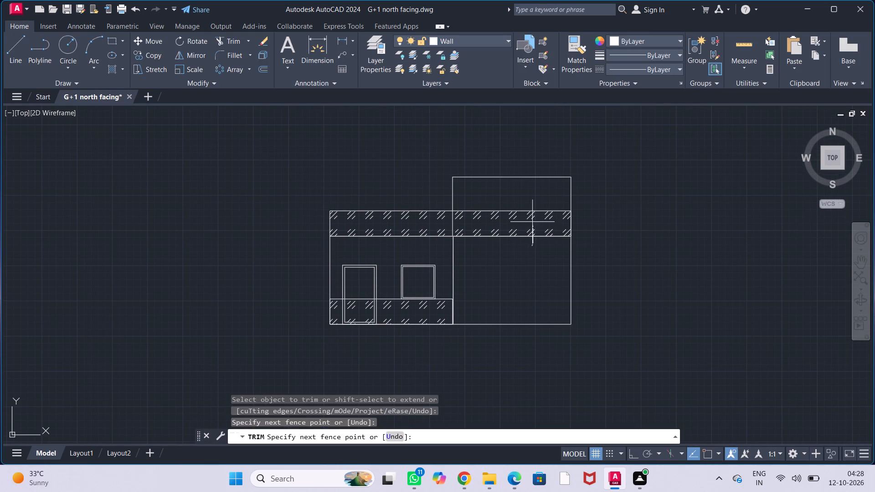
pyautogui.moveTo(530, 216); pyautogui.dragTo(528, 204)
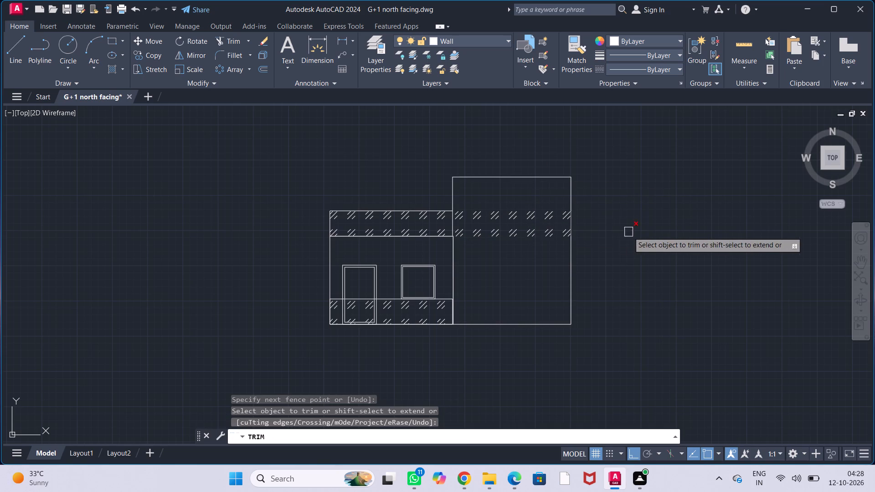
pyautogui.press('Escape')
pyautogui.press('Escape')
pyautogui.press('Escape')
pyautogui.press('Escape')
pyautogui.press('Escape')
pyautogui.press('Escape')
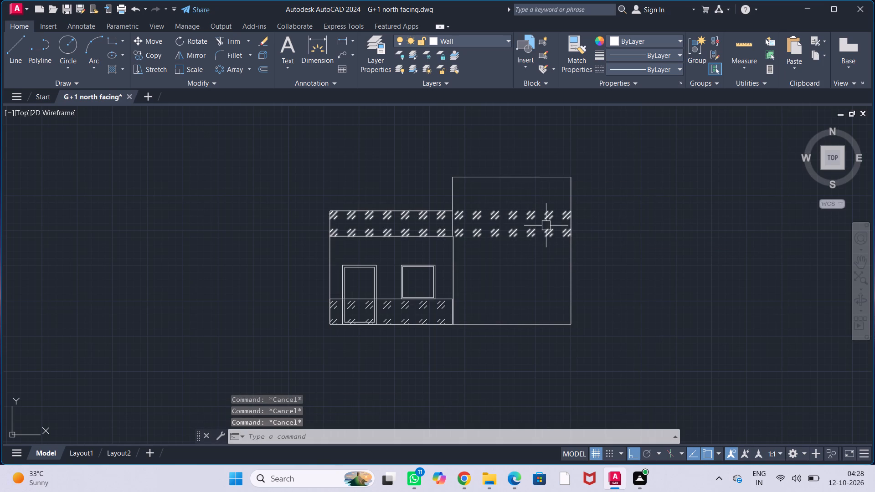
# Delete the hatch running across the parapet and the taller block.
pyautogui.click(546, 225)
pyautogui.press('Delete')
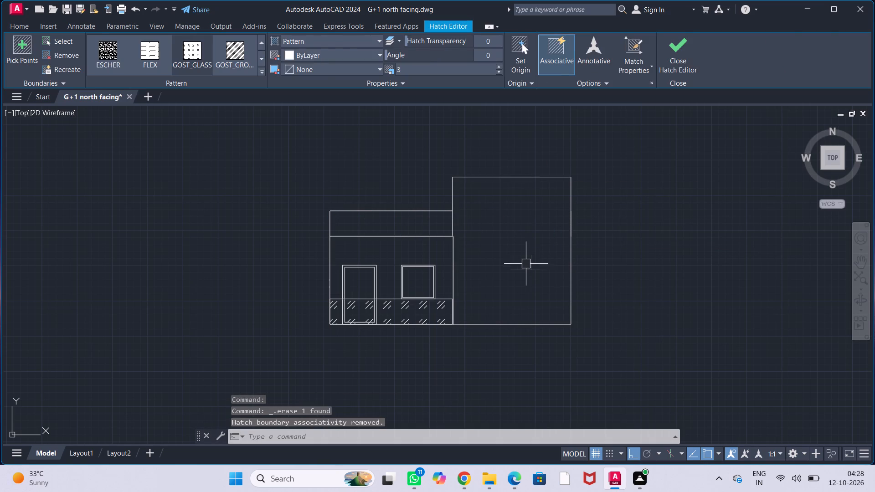
# Turn on the ELEVATION PROJECTION layer.
pyautogui.moveTo(518, 250); pyautogui.dragTo(543, 261, button='middle')
pyautogui.click(442, 224)
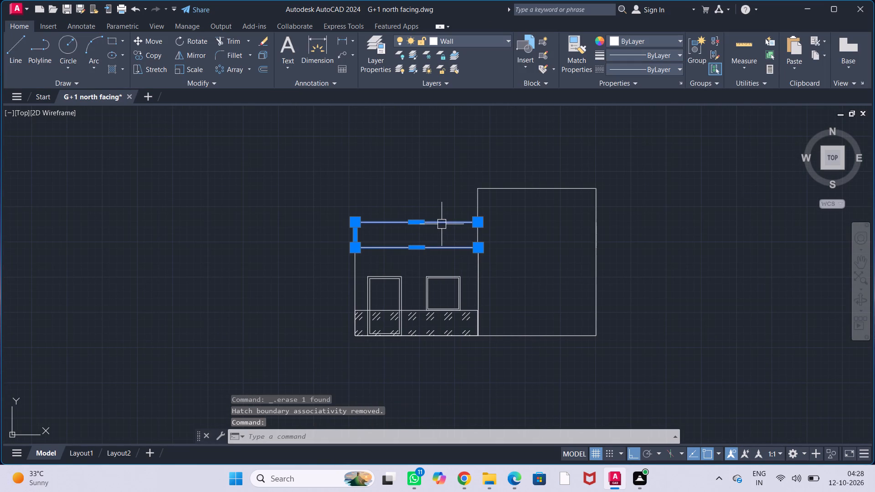
pyautogui.scroll(1, 449, 231)
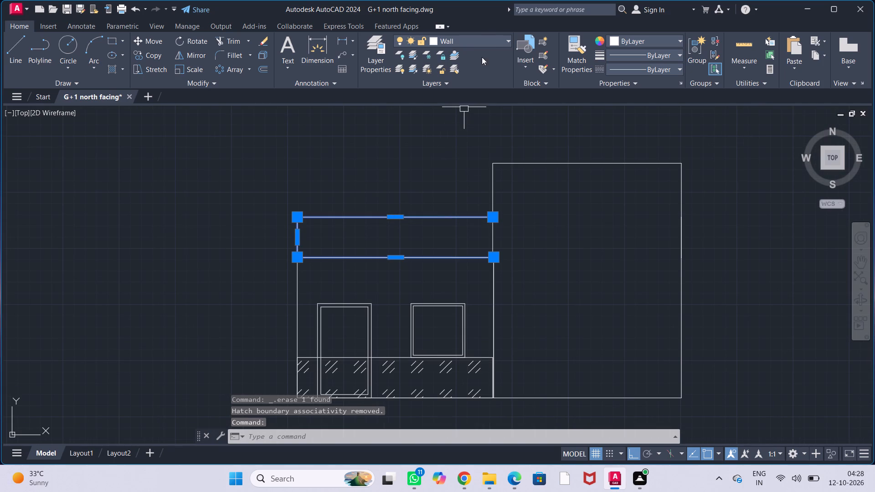
pyautogui.click(488, 39)
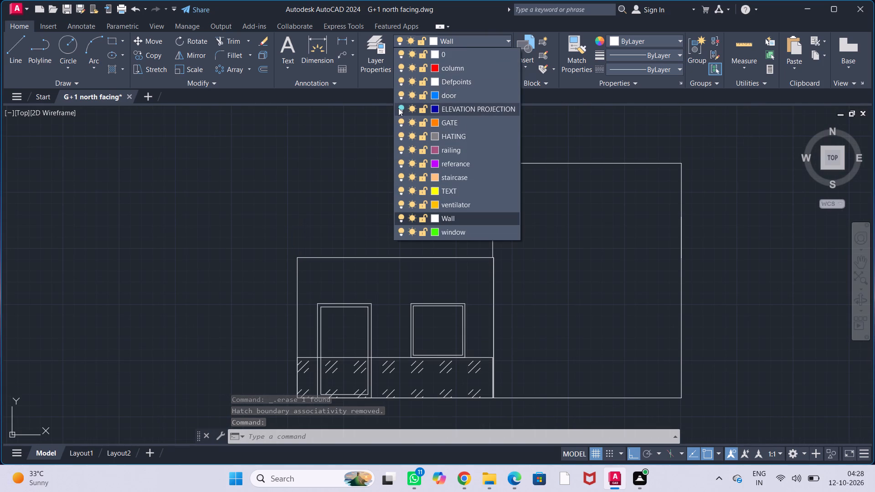
pyautogui.click(402, 105)
pyautogui.click(319, 161)
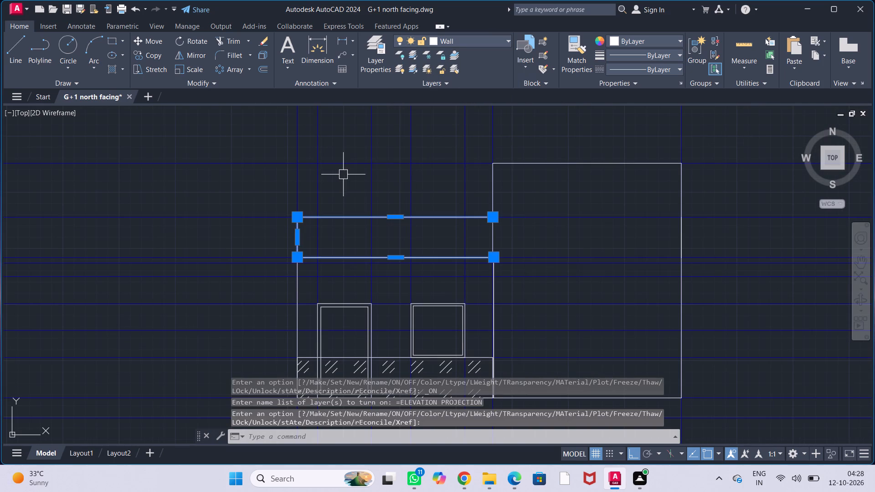
pyautogui.press('Escape')
pyautogui.press('Escape')
pyautogui.press('Escape')
# Delete the remaining trimmed parapet outline above the wall block with the openings.
pyautogui.click(385, 216)
pyautogui.press('Delete')
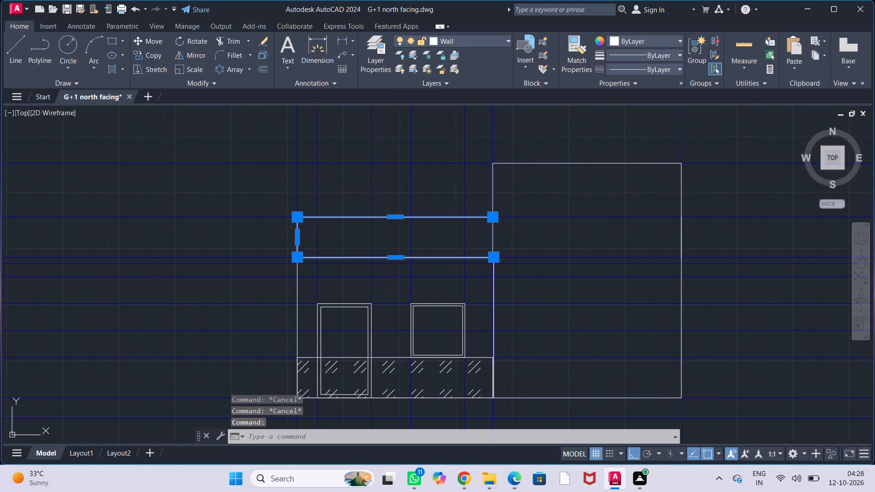
# Draw a parapet rectangle about 14'-6.8" wide and 3' high directly above the wall block with the openings.
pyautogui.write('REC')
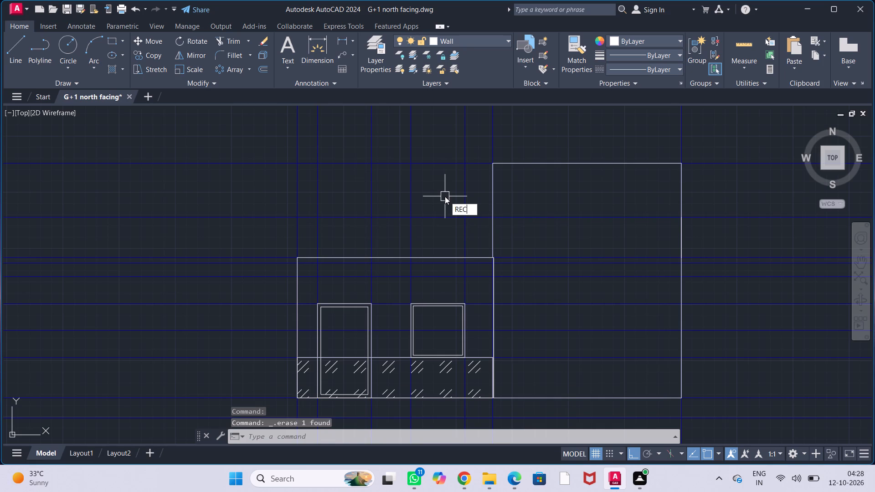
pyautogui.press('Return')
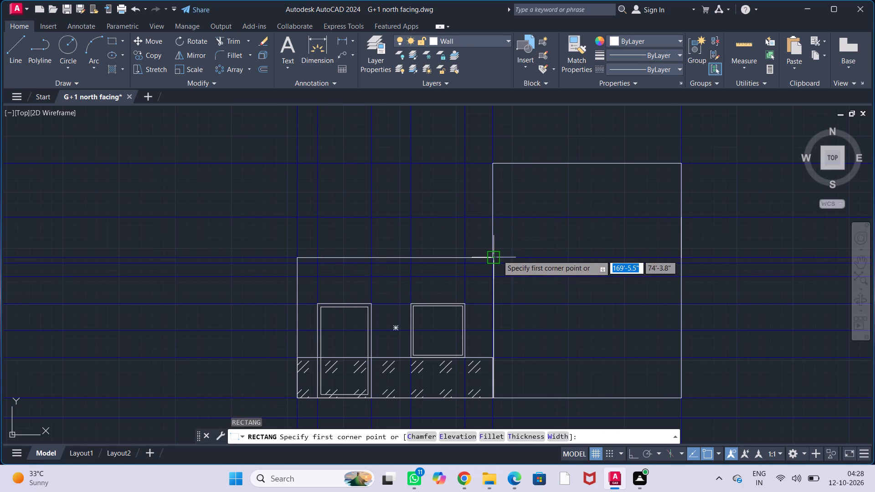
pyautogui.click(494, 257)
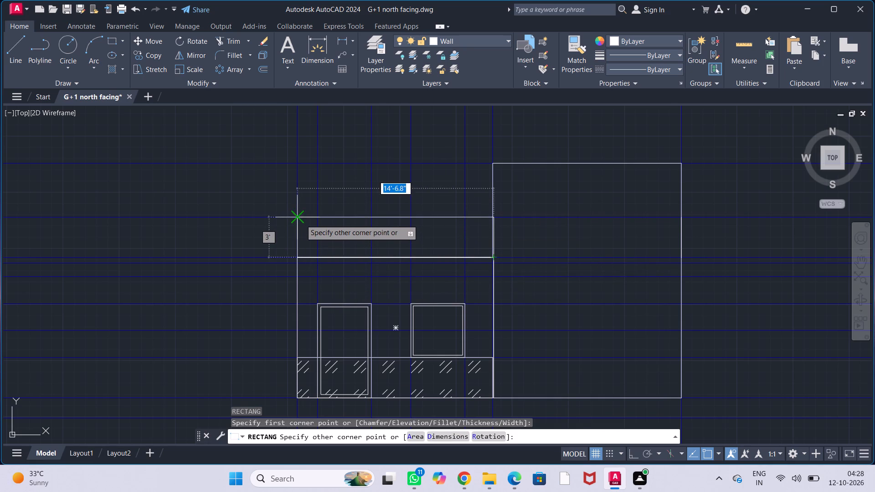
pyautogui.click(300, 220)
pyautogui.press('Escape')
pyautogui.press('Escape')
pyautogui.press('Escape')
pyautogui.press('Escape')
pyautogui.press('Escape')
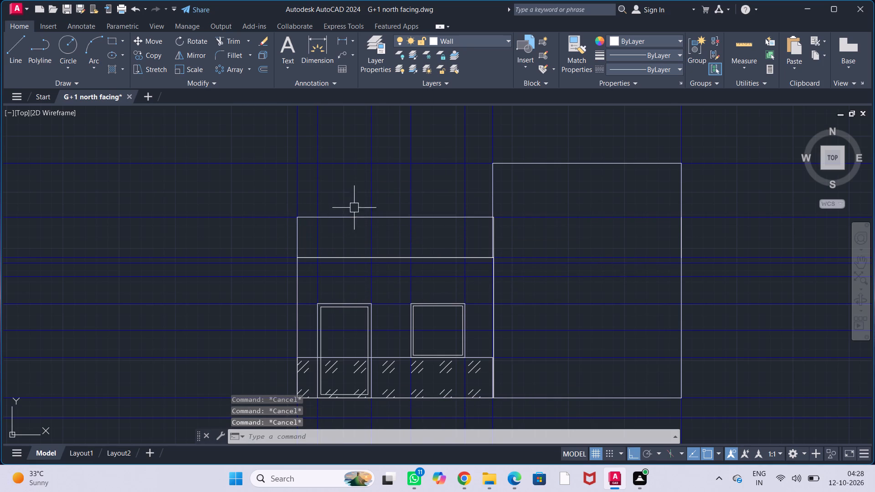
# Turn off the ELEVATION PROJECTION layer.
pyautogui.moveTo(397, 193); pyautogui.dragTo(386, 194, button='middle')
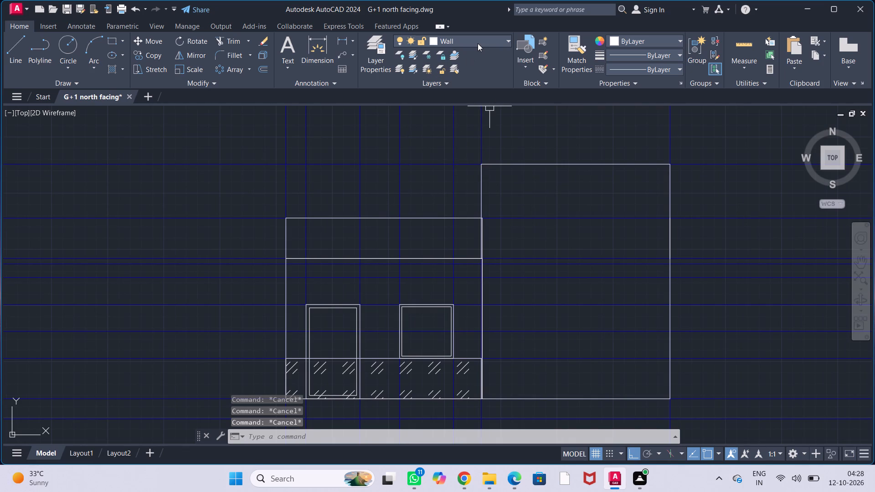
pyautogui.click(478, 43)
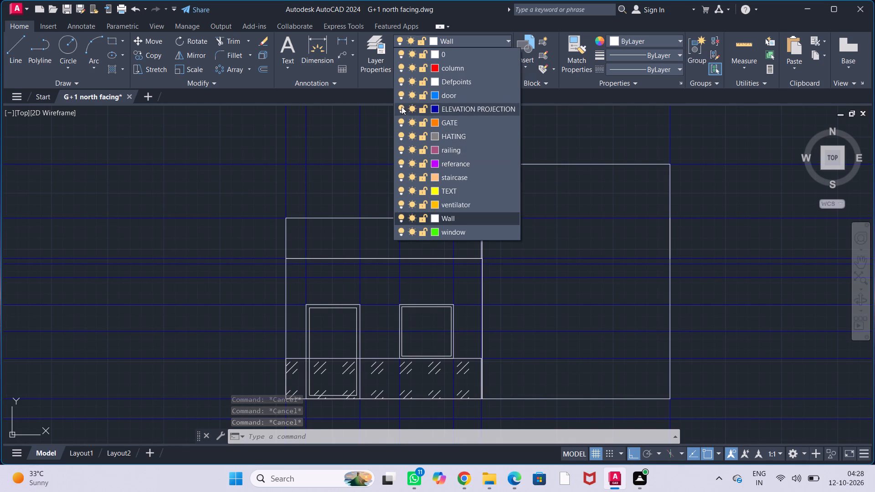
pyautogui.click(401, 107)
pyautogui.click(565, 133)
pyautogui.press('Escape')
pyautogui.press('Escape')
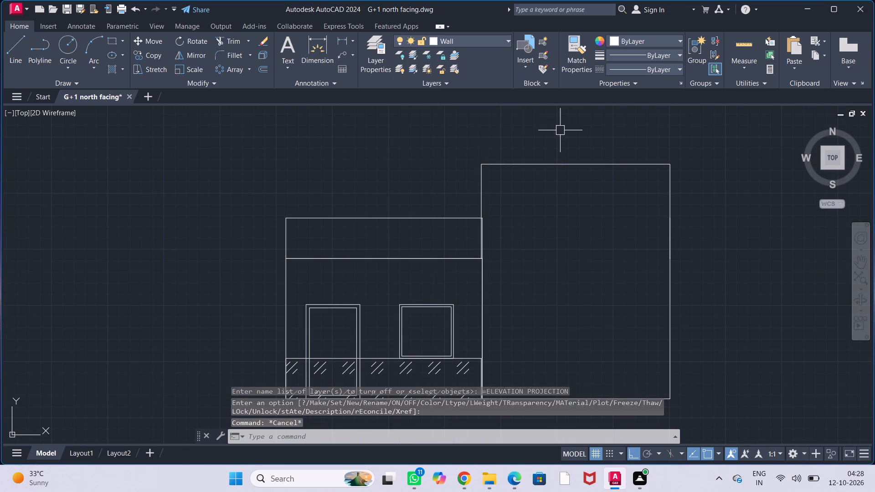
pyautogui.press('Escape')
pyautogui.press('Escape')
pyautogui.press('Escape')
pyautogui.press('Escape')
# Hatch the new parapet rectangle with the same pattern as the low wall at scale 3.
pyautogui.moveTo(428, 157); pyautogui.dragTo(420, 144, button='middle')
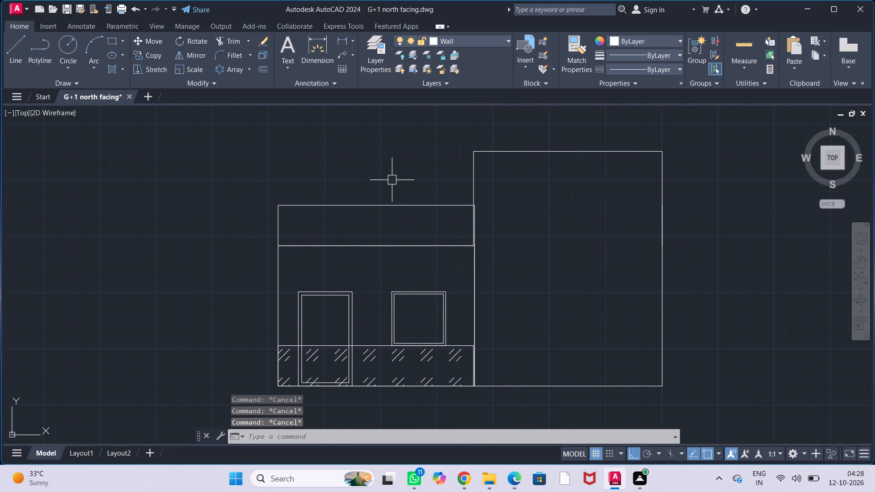
pyautogui.press('h')
pyautogui.press('Return')
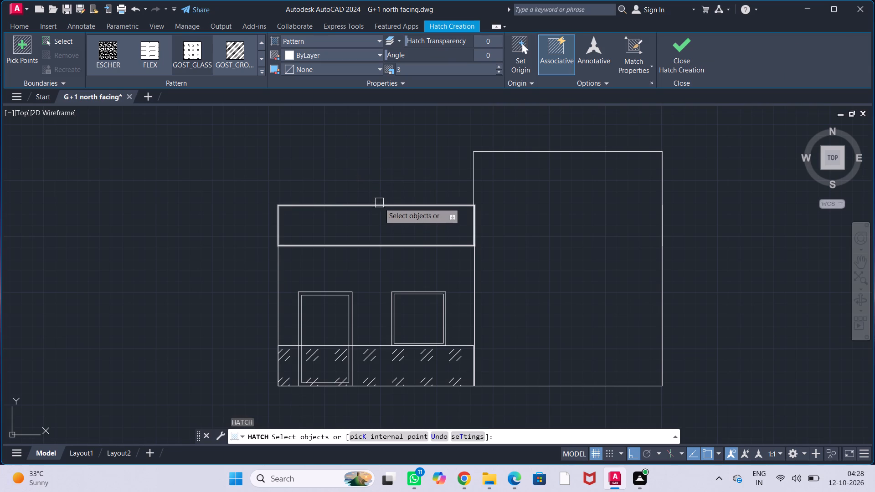
pyautogui.click(379, 202)
pyautogui.click(386, 164)
pyautogui.press('Escape')
pyautogui.press('Escape')
pyautogui.press('Escape')
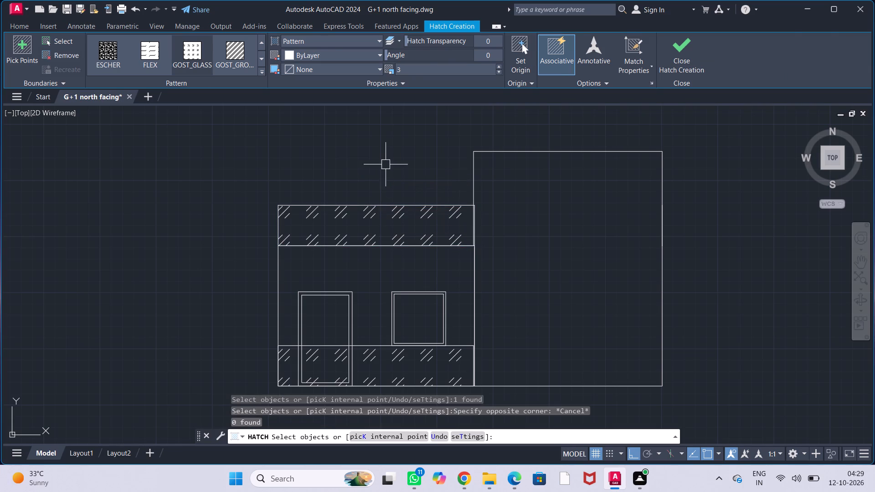
pyautogui.press('Escape')
pyautogui.press('Escape')
pyautogui.press('Escape')
# Copy the whole ground-floor front elevation into the empty space between the two floor plans, with ortho off.
pyautogui.scroll(-1, 386, 164)
pyautogui.moveTo(402, 144); pyautogui.dragTo(393, 193, button='middle')
pyautogui.scroll(-2, 391, 194)
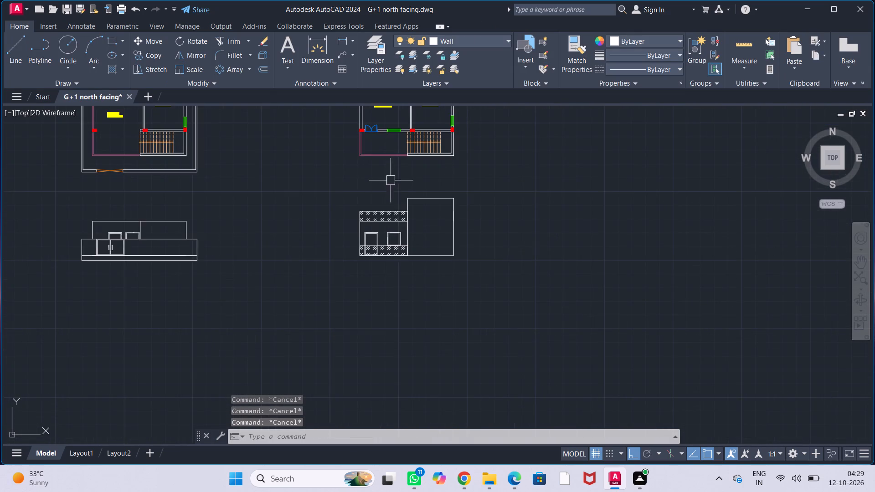
pyautogui.moveTo(391, 179); pyautogui.dragTo(438, 246, button='middle')
pyautogui.click(260, 344)
pyautogui.click(89, 266)
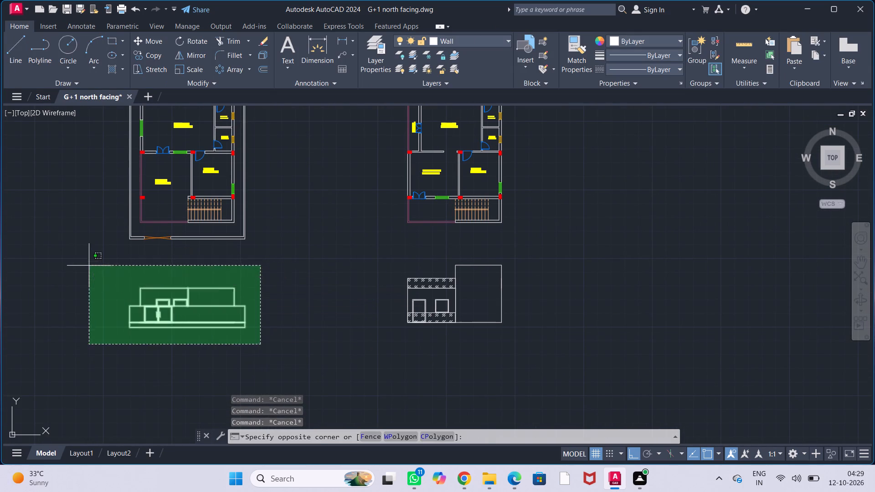
pyautogui.press('c')
pyautogui.press('o')
pyautogui.press('Return')
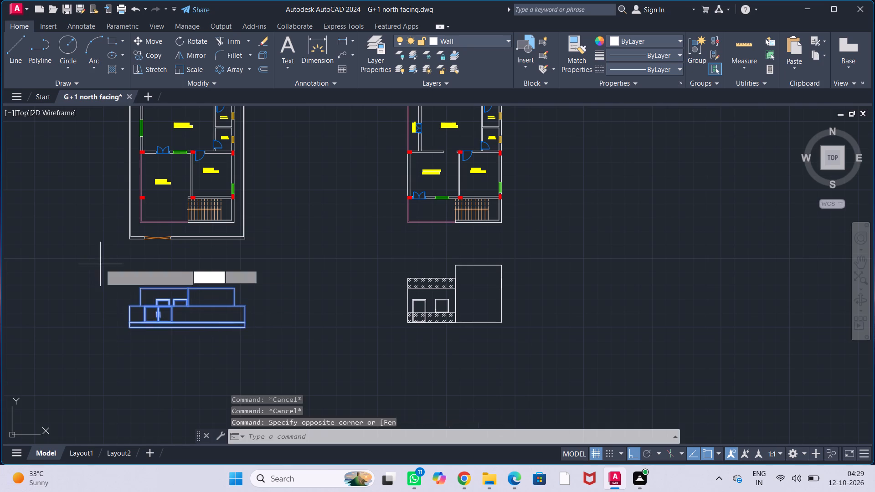
pyautogui.click(246, 326)
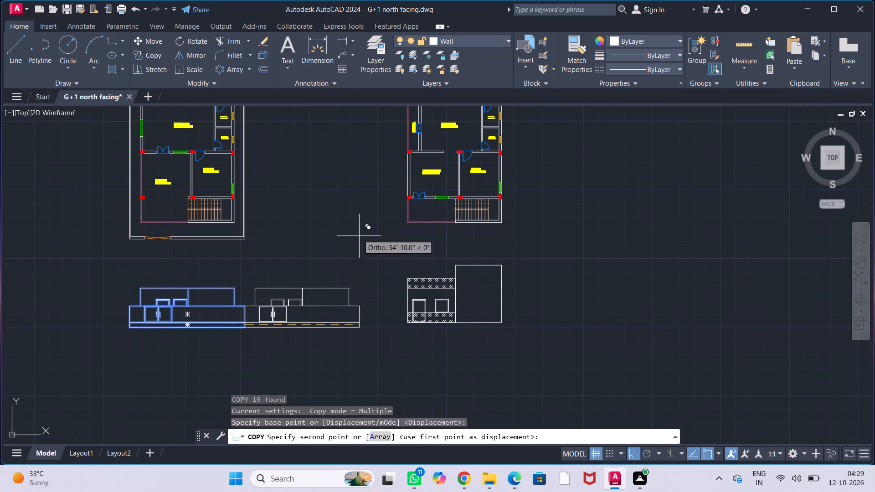
pyautogui.moveTo(348, 217); pyautogui.dragTo(349, 295, button='middle')
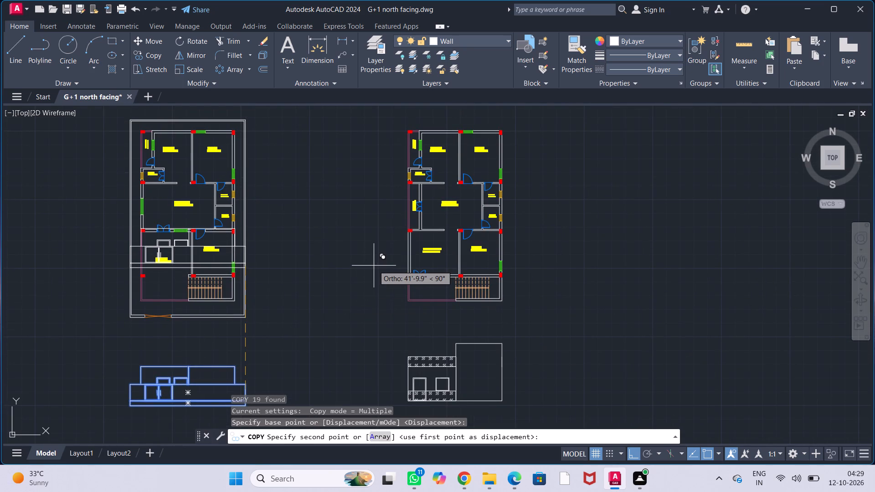
pyautogui.press('super+p')
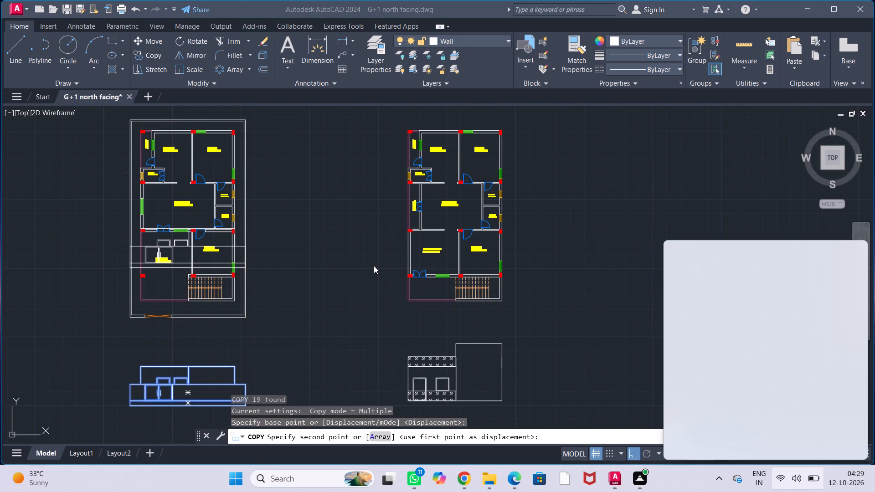
pyautogui.click(623, 230)
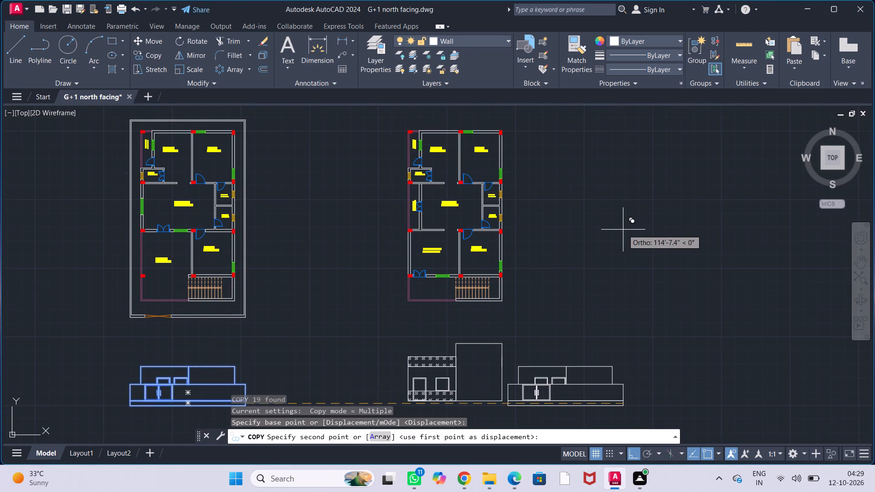
pyautogui.press('F8')
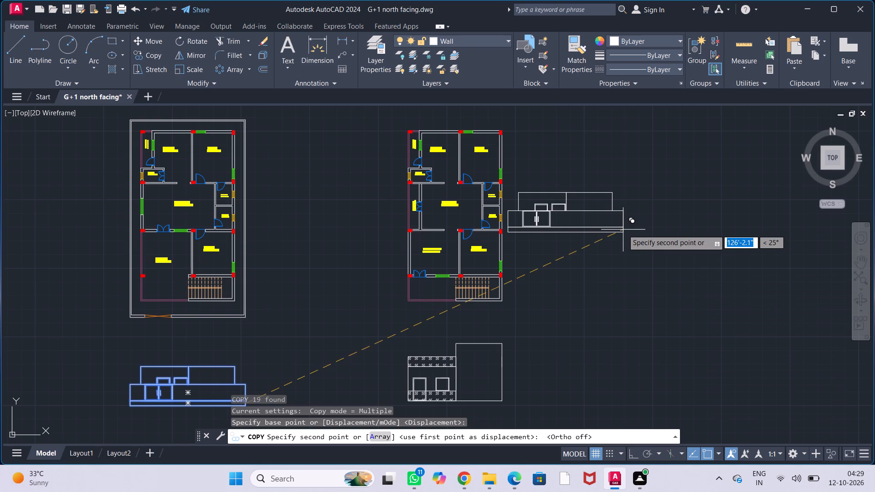
pyautogui.click(381, 273)
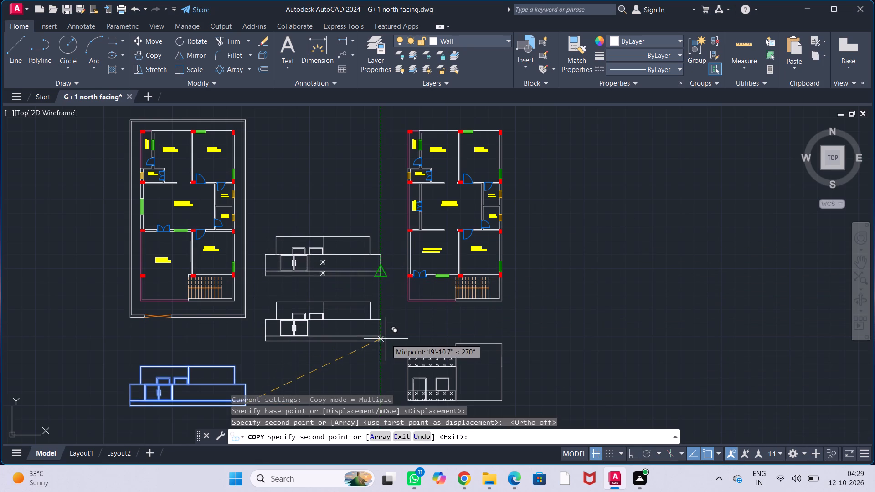
pyautogui.press('Escape')
pyautogui.press('Escape')
pyautogui.press('Escape')
pyautogui.press('Escape')
# Copy the upper-floor elevation by its lower outer corner onto the top corner of the copied ground-floor elevation's wall block.
pyautogui.moveTo(395, 351); pyautogui.dragTo(389, 302, button='middle')
pyautogui.moveTo(373, 280); pyautogui.dragTo(436, 281)
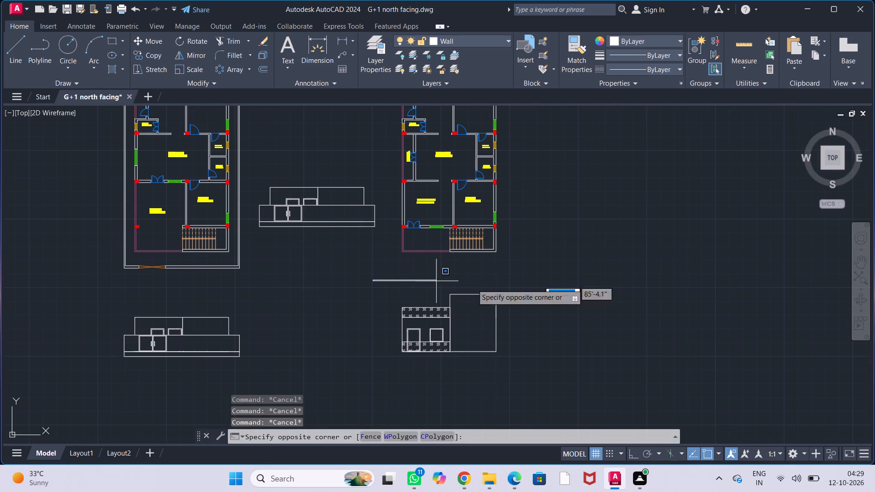
pyautogui.click(529, 373)
pyautogui.press('c')
pyautogui.press('o')
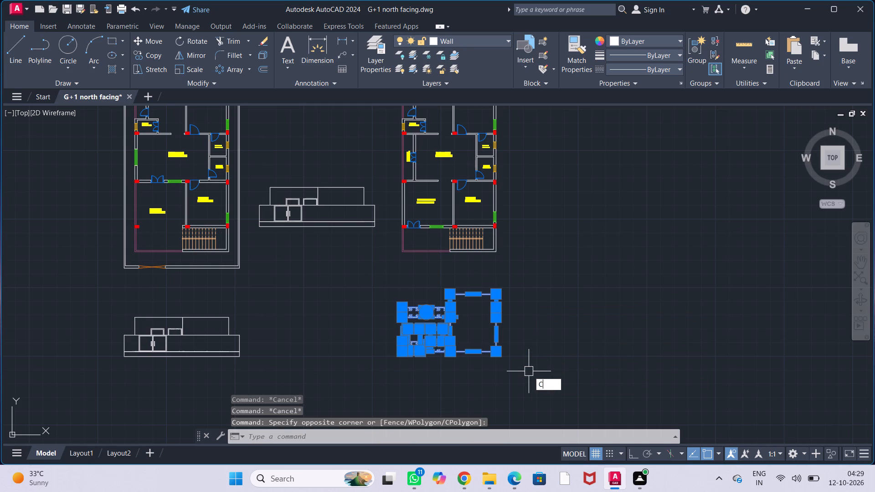
pyautogui.press('Return')
pyautogui.scroll(1, 376, 369)
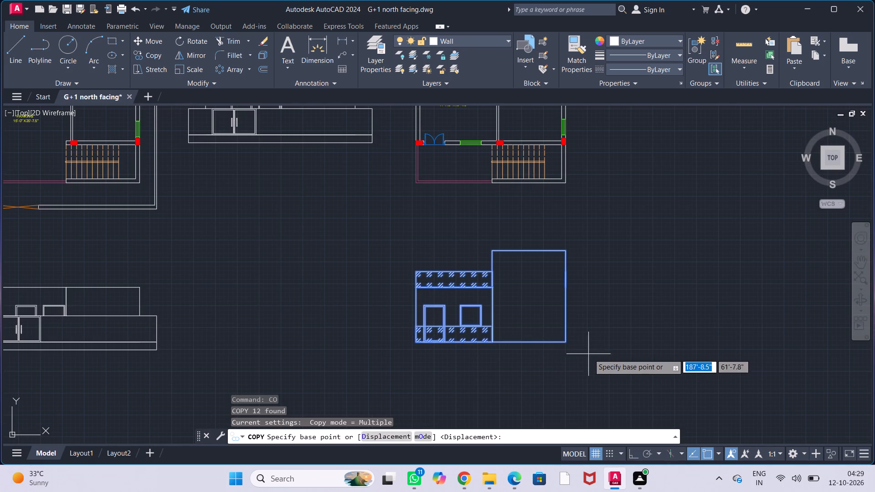
pyautogui.click(567, 343)
pyautogui.moveTo(319, 292); pyautogui.dragTo(389, 461, button='middle')
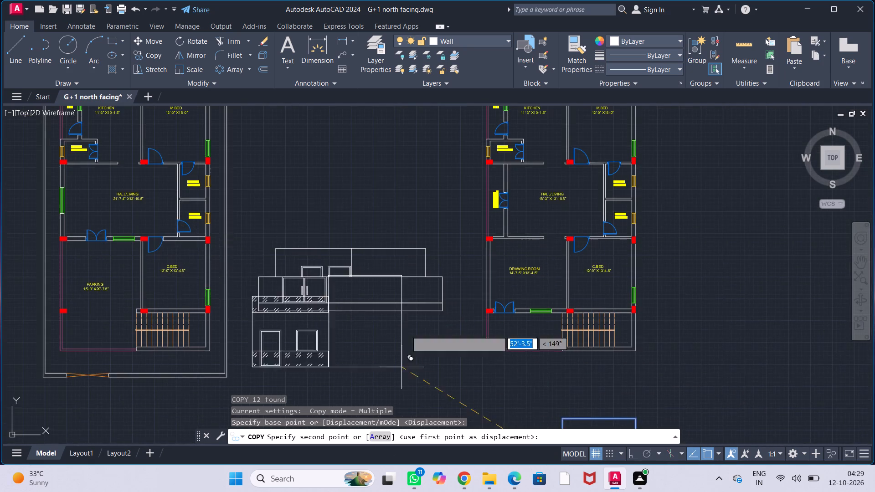
pyautogui.scroll(2, 445, 256)
pyautogui.click(396, 238)
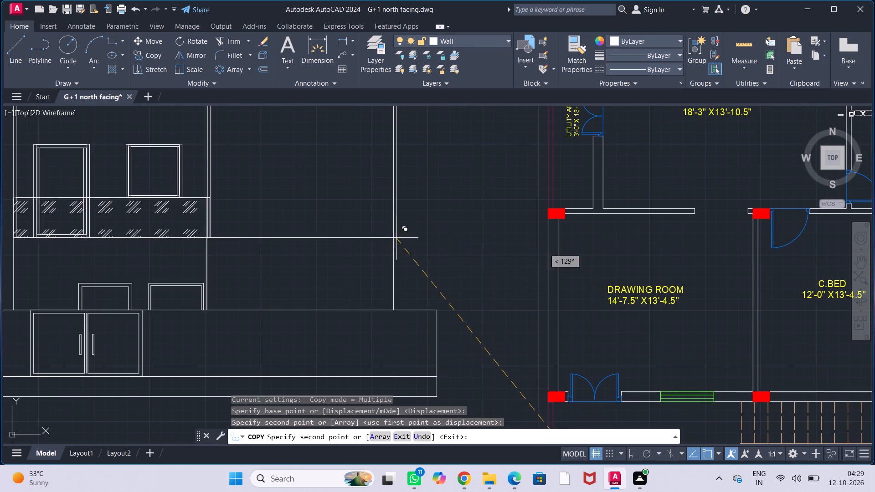
pyautogui.scroll(-3, 432, 257)
pyautogui.press('Escape')
pyautogui.press('Escape')
pyautogui.press('Escape')
pyautogui.press('Escape')
pyautogui.press('Escape')
# Trim away the overlapping floor line crossing the tall blank block between the upper and ground floors of the combined elevation.
pyautogui.moveTo(417, 278); pyautogui.dragTo(447, 319, button='middle')
pyautogui.scroll(2, 416, 277)
pyautogui.moveTo(418, 276); pyautogui.dragTo(423, 249, button='middle')
pyautogui.write('TR')
pyautogui.press('Return')
pyautogui.moveTo(433, 246); pyautogui.dragTo(460, 342)
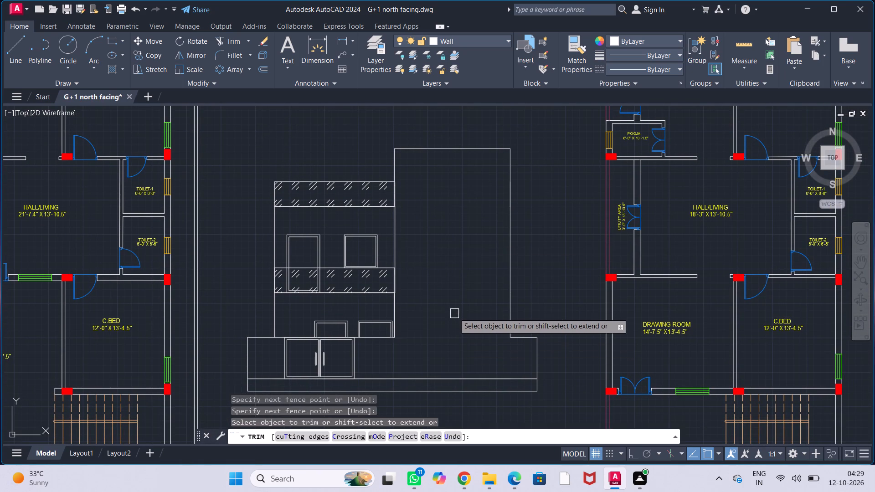
pyautogui.hotkey('ctrl', 'z')
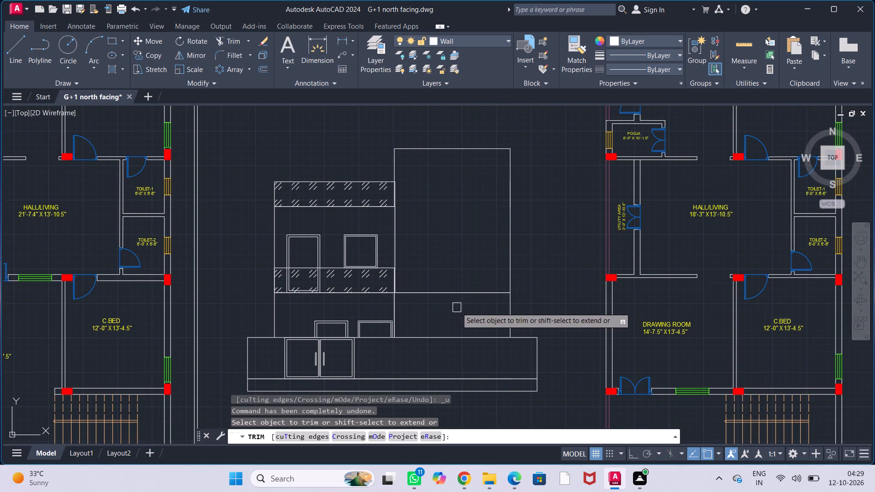
pyautogui.click(471, 292)
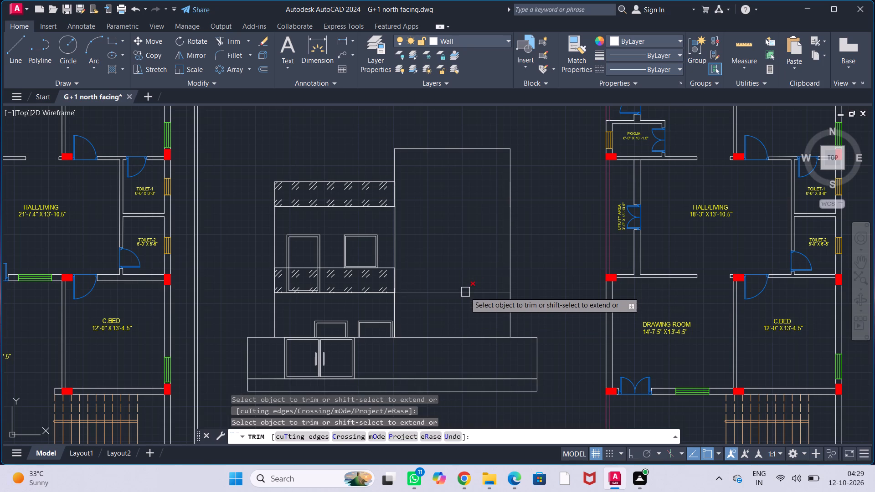
pyautogui.click(465, 292)
pyautogui.scroll(-2, 479, 287)
pyautogui.moveTo(472, 285); pyautogui.dragTo(467, 266, button='middle')
pyautogui.scroll(1, 461, 269)
pyautogui.moveTo(462, 272); pyautogui.dragTo(466, 257, button='middle')
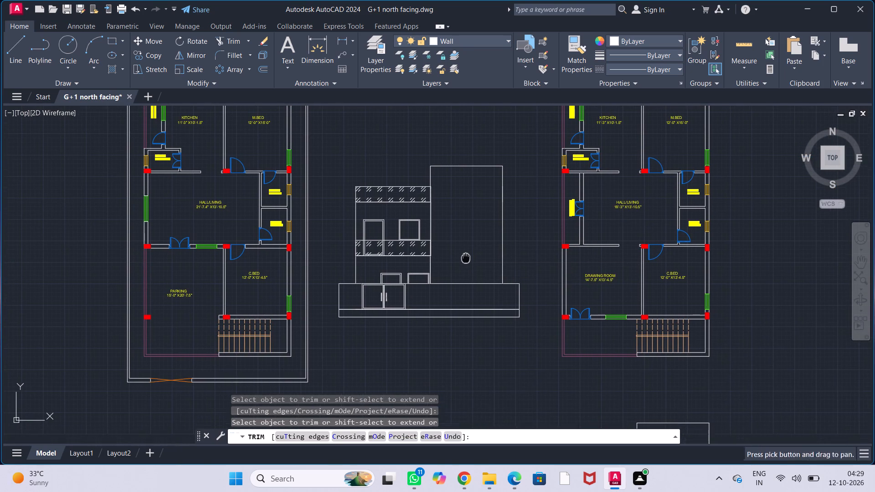
pyautogui.press('Escape')
pyautogui.press('Escape')
pyautogui.press('Escape')
pyautogui.press('Escape')
pyautogui.press('Escape')
# Examine the combined front elevation, especially the ground-floor openings behind the gate and compound wall.
pyautogui.moveTo(466, 257); pyautogui.dragTo(466, 242, button='middle')
pyautogui.scroll(1, 449, 256)
pyautogui.moveTo(453, 255); pyautogui.dragTo(461, 243, button='middle')
pyautogui.scroll(-1, 466, 244)
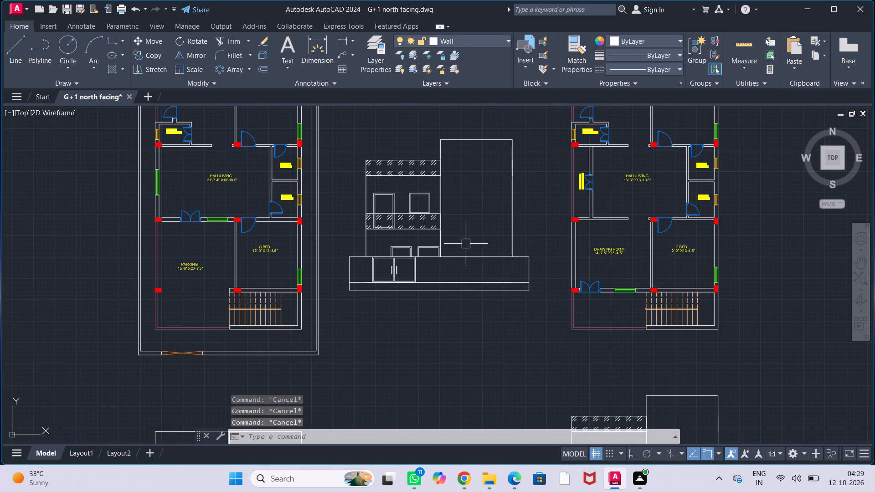
pyautogui.moveTo(471, 236); pyautogui.dragTo(463, 285, button='middle')
pyautogui.moveTo(462, 280); pyautogui.dragTo(462, 260, button='middle')
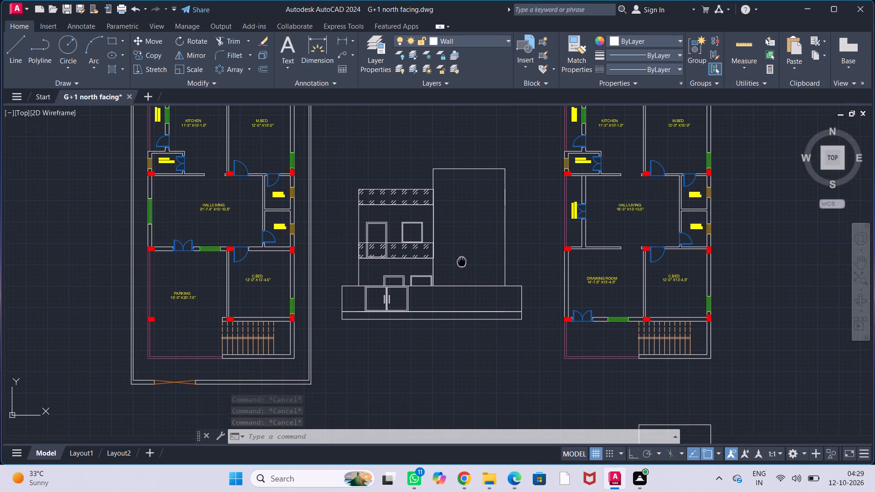
pyautogui.moveTo(462, 260); pyautogui.dragTo(462, 260, button='middle')
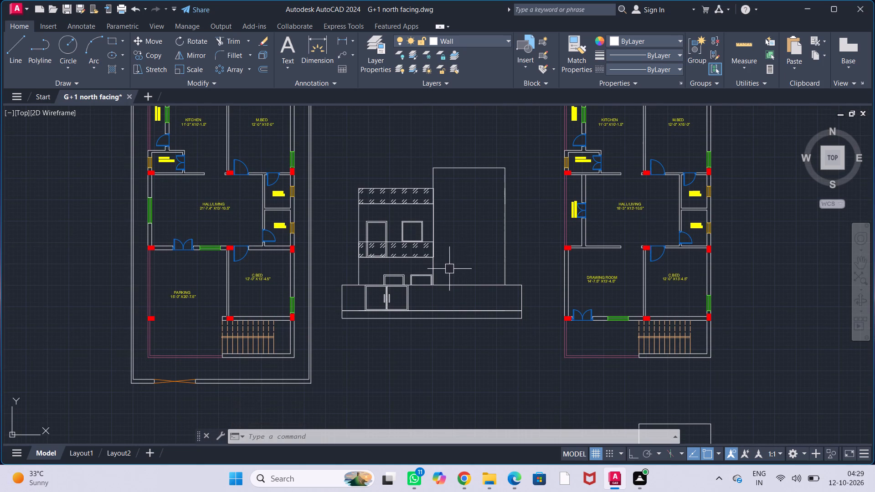
pyautogui.moveTo(459, 266); pyautogui.dragTo(470, 238, button='middle')
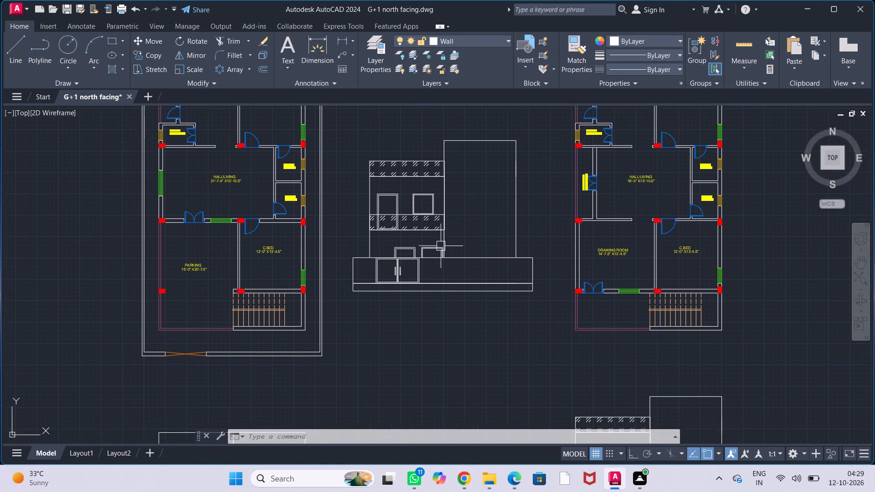
pyautogui.scroll(3, 420, 250)
pyautogui.scroll(-1, 453, 251)
pyautogui.moveTo(452, 249); pyautogui.dragTo(475, 277, button='middle')
pyautogui.scroll(1, 472, 281)
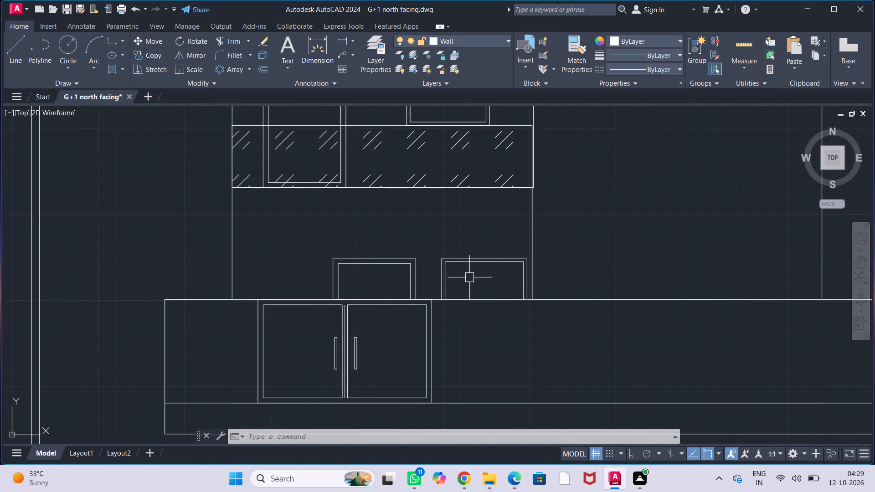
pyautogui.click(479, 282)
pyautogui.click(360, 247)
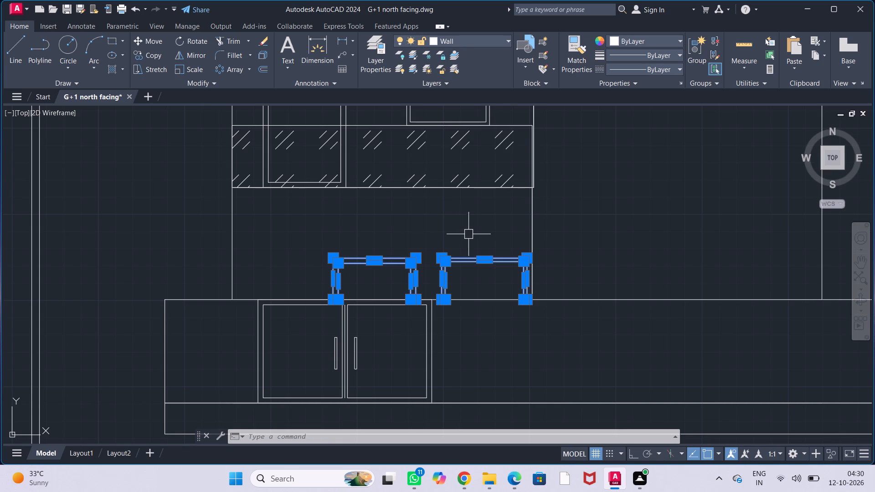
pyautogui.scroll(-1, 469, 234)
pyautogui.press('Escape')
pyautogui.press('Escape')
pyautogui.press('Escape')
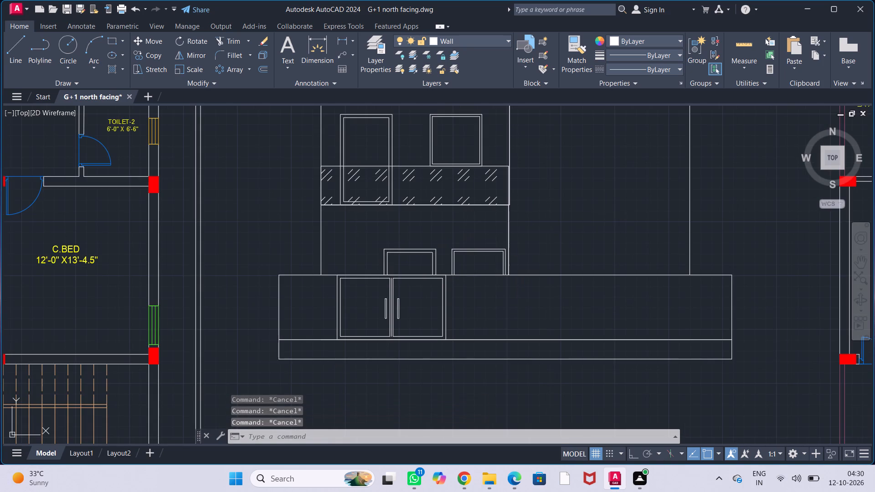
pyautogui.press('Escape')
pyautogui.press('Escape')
# Examine the combined elevation alongside the ground-floor plan's parking area and front door and window positions.
pyautogui.scroll(-2, 607, 209)
pyautogui.moveTo(610, 190); pyautogui.dragTo(642, 228, button='middle')
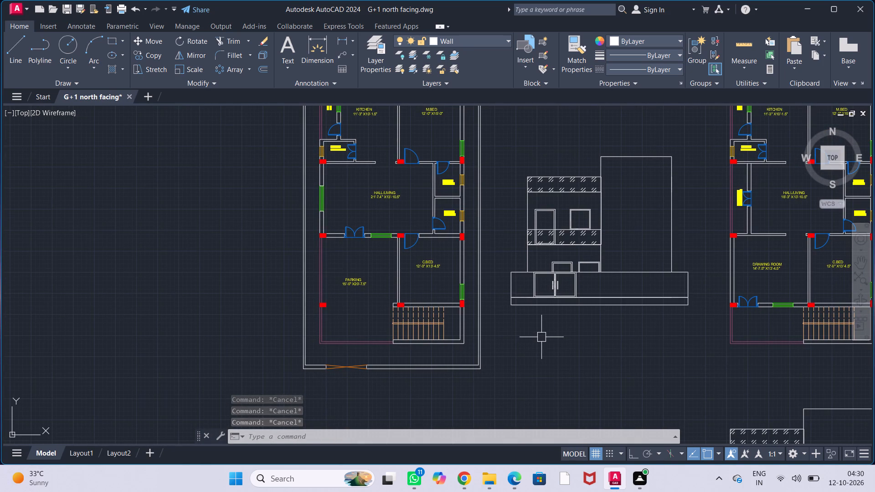
pyautogui.moveTo(542, 337); pyautogui.dragTo(524, 332, button='middle')
pyautogui.moveTo(522, 334); pyautogui.dragTo(508, 343, button='middle')
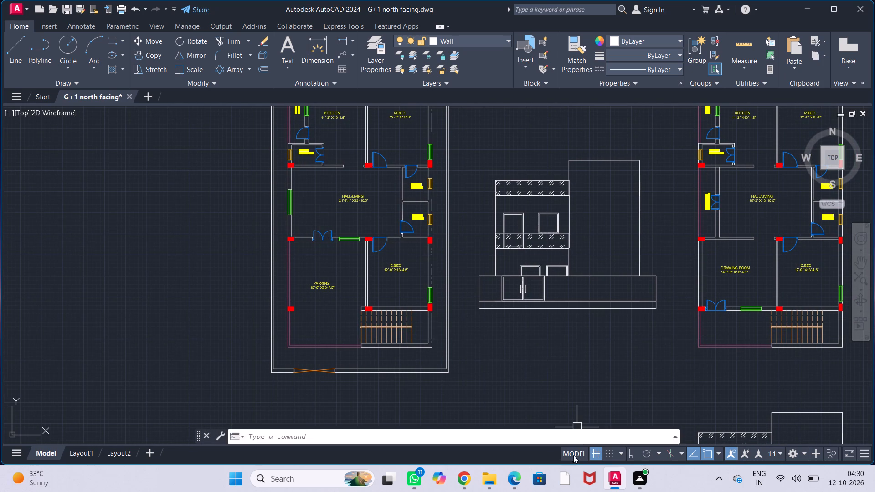
pyautogui.moveTo(580, 351); pyautogui.dragTo(460, 355, button='middle')
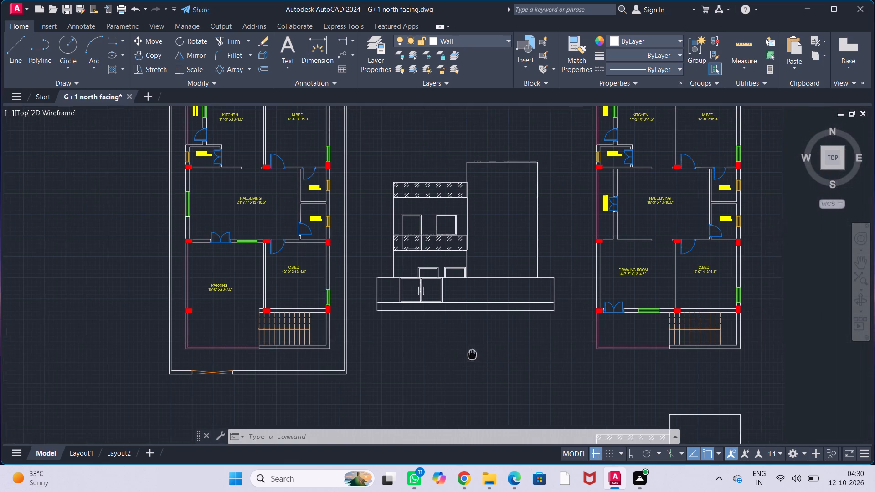
pyautogui.moveTo(460, 355); pyautogui.dragTo(505, 355, button='middle')
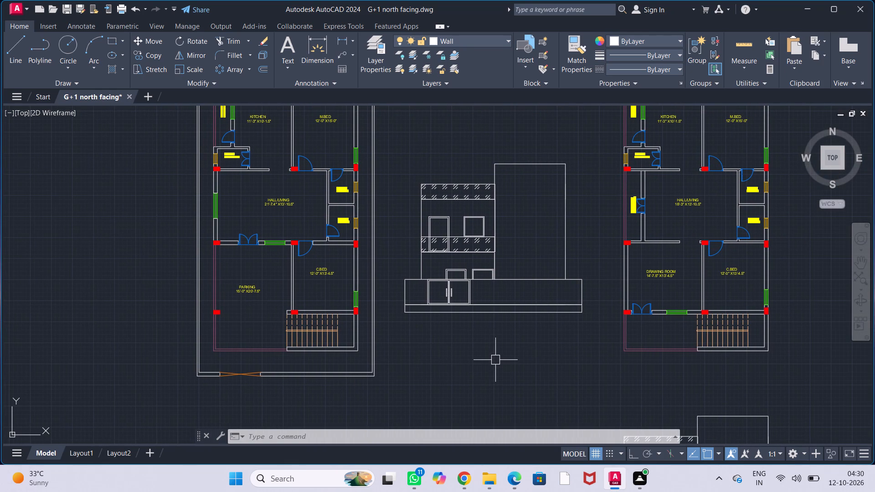
pyautogui.scroll(1, 232, 257)
pyautogui.moveTo(249, 257); pyautogui.dragTo(301, 303, button='middle')
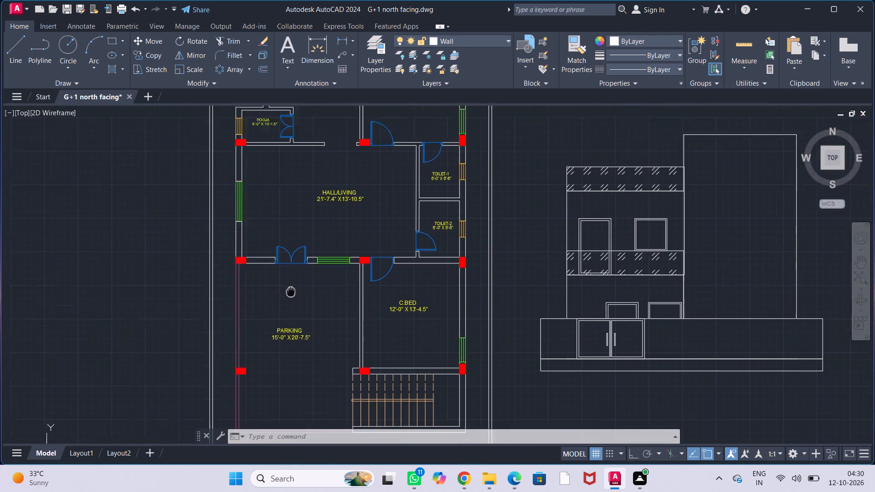
pyautogui.moveTo(301, 303); pyautogui.dragTo(302, 307, button='middle')
# Measure the offset from the drawing room's inner wall face to the front door opening on the upper-floor plan, without keeping the dimension.
pyautogui.scroll(-1, 279, 312)
pyautogui.moveTo(291, 319); pyautogui.dragTo(252, 275, button='middle')
pyautogui.scroll(2, 661, 338)
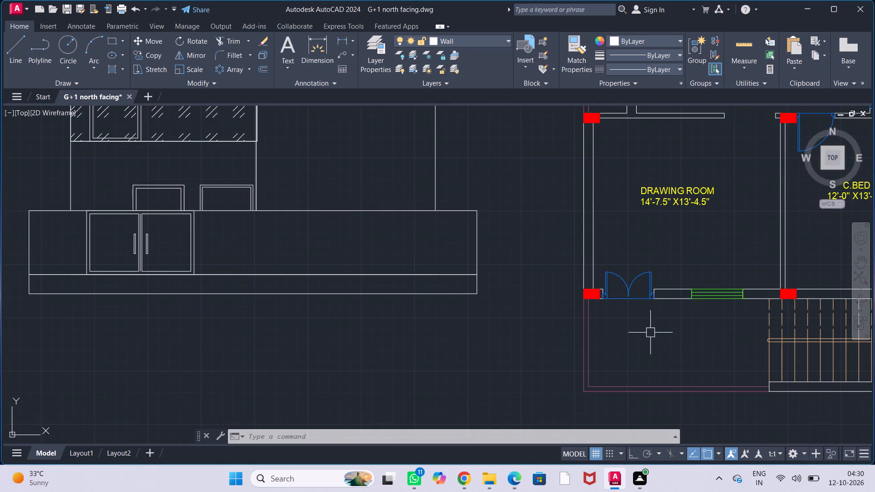
pyautogui.scroll(2, 632, 327)
pyautogui.moveTo(631, 323); pyautogui.dragTo(554, 360, button='middle')
pyautogui.scroll(1, 510, 345)
pyautogui.moveTo(514, 348); pyautogui.dragTo(490, 372, button='middle')
pyautogui.press('d')
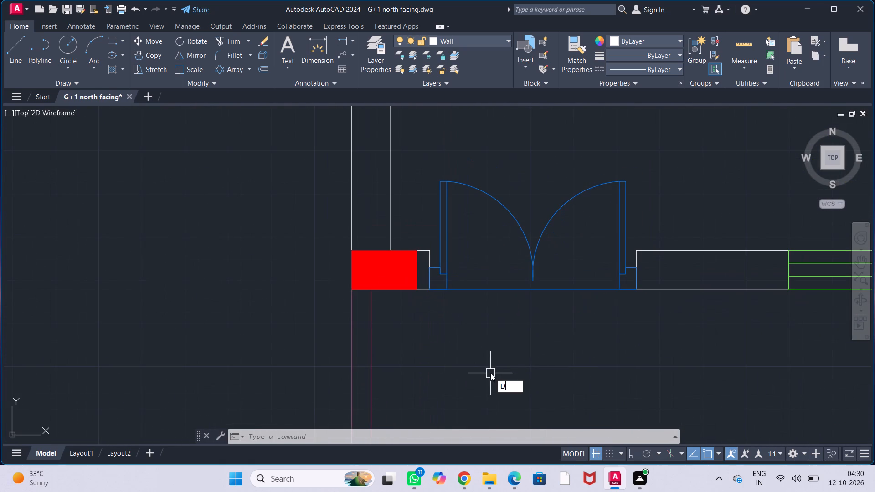
pyautogui.write('LI')
pyautogui.press('Return')
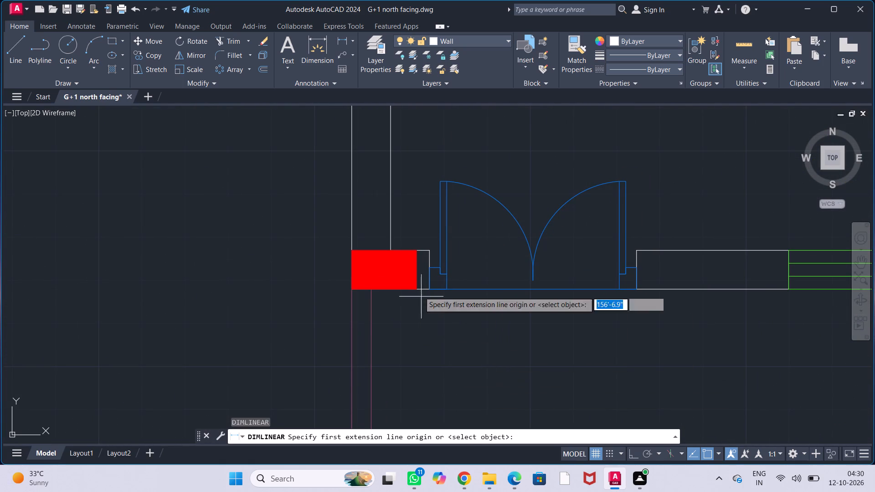
pyautogui.scroll(1, 405, 249)
pyautogui.click(380, 251)
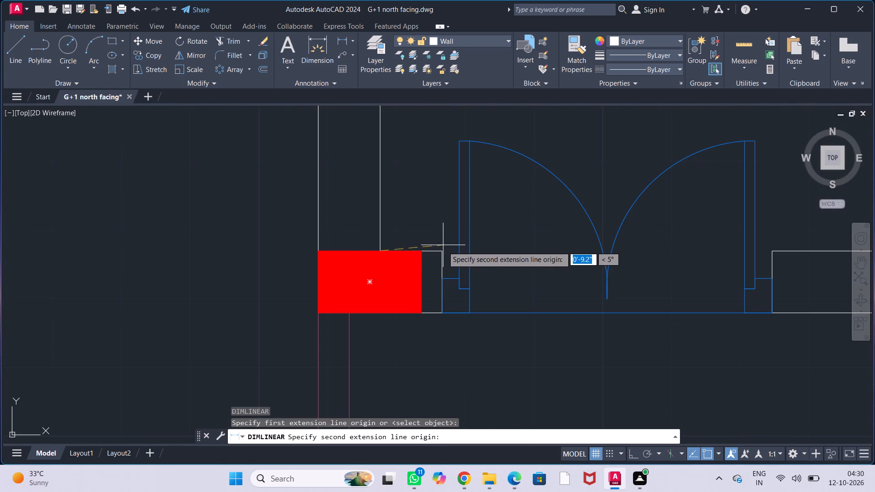
pyautogui.click(444, 254)
pyautogui.scroll(-4, 435, 234)
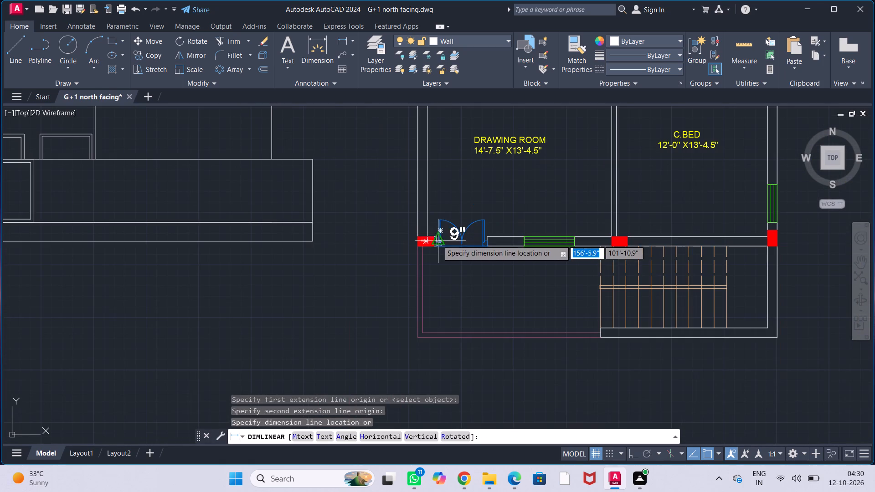
pyautogui.press('Escape')
pyautogui.press('Escape')
pyautogui.press('Escape')
pyautogui.press('Escape')
pyautogui.scroll(-2, 455, 313)
pyautogui.moveTo(467, 312); pyautogui.dragTo(547, 351, button='middle')
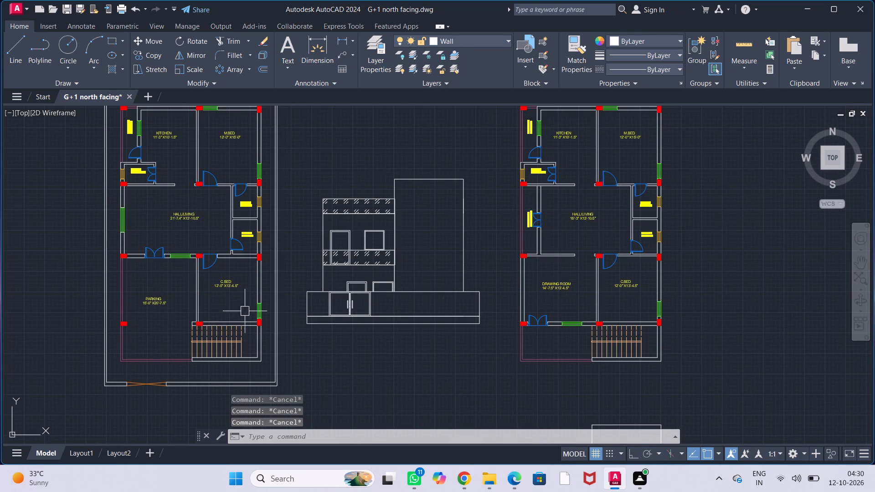
# Examine the front door and window positions along the wall between the parking and hall on the ground-floor plan.
pyautogui.moveTo(149, 297); pyautogui.dragTo(262, 280, button='middle')
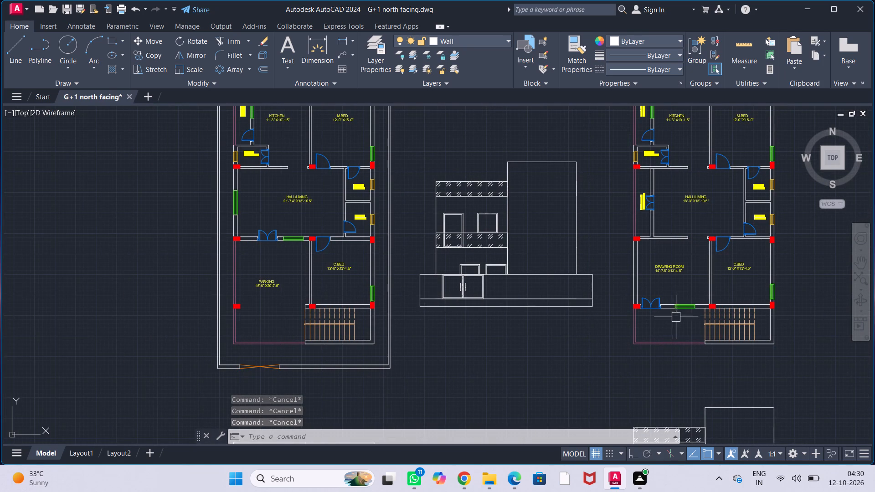
pyautogui.moveTo(260, 272); pyautogui.dragTo(311, 244, button='middle')
pyautogui.scroll(2, 298, 218)
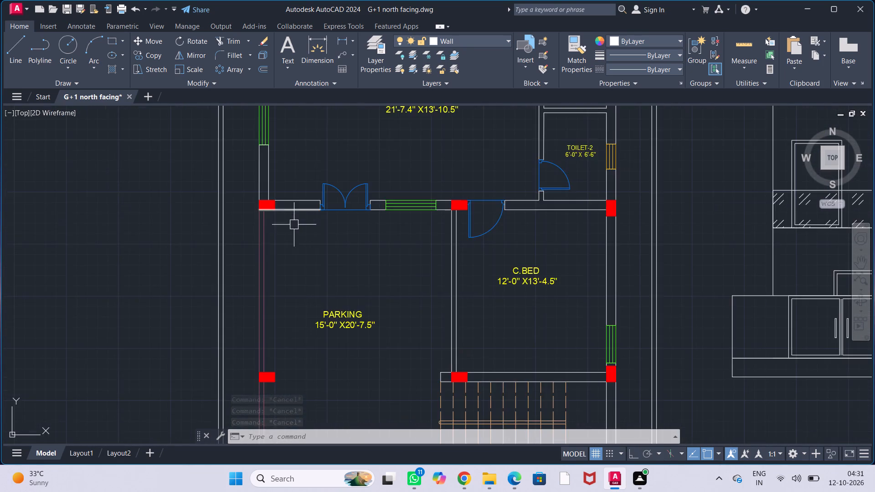
pyautogui.moveTo(327, 232); pyautogui.dragTo(360, 278, button='middle')
pyautogui.moveTo(428, 305); pyautogui.dragTo(402, 291, button='middle')
pyautogui.moveTo(383, 263); pyautogui.dragTo(392, 288, button='middle')
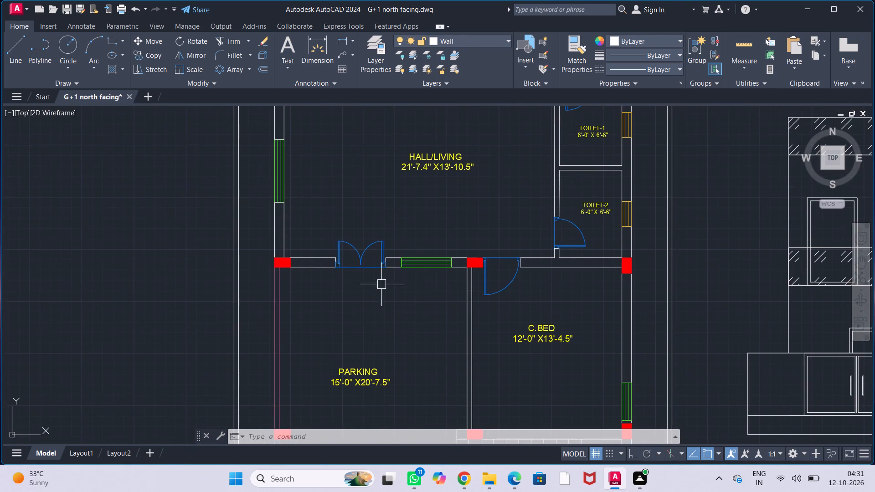
pyautogui.scroll(2, 341, 268)
pyautogui.click(369, 260)
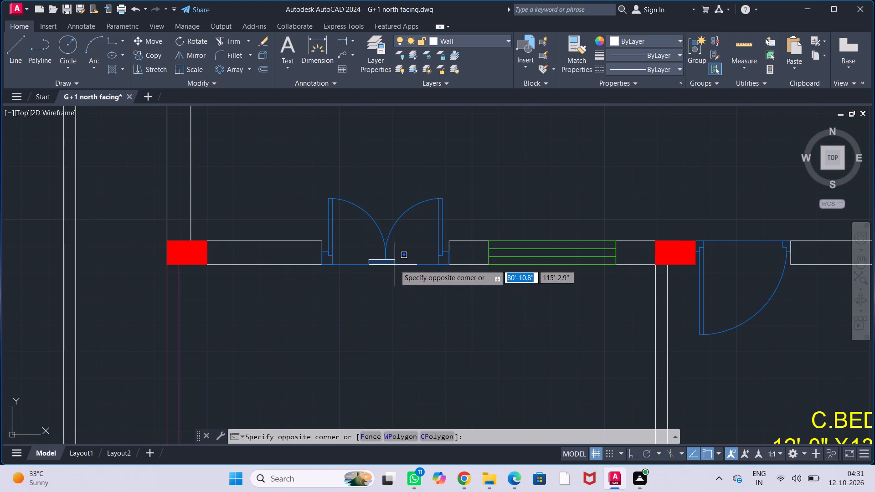
pyautogui.press('Escape')
pyautogui.press('Escape')
pyautogui.press('Escape')
pyautogui.press('Escape')
pyautogui.scroll(-2, 391, 285)
pyautogui.scroll(-2, 417, 311)
pyautogui.moveTo(420, 316); pyautogui.dragTo(362, 293, button='middle')
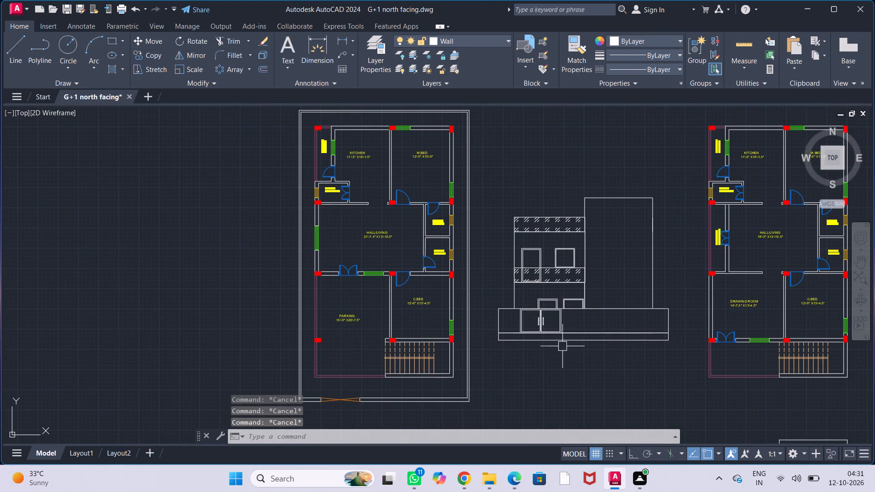
# Save the drawing with both floor plans and all elevations in view.
pyautogui.moveTo(606, 377); pyautogui.dragTo(564, 342, button='middle')
pyautogui.scroll(-1, 563, 351)
pyautogui.moveTo(565, 353); pyautogui.dragTo(537, 357, button='middle')
pyautogui.moveTo(525, 365); pyautogui.dragTo(499, 306, button='middle')
pyautogui.scroll(-1, 493, 316)
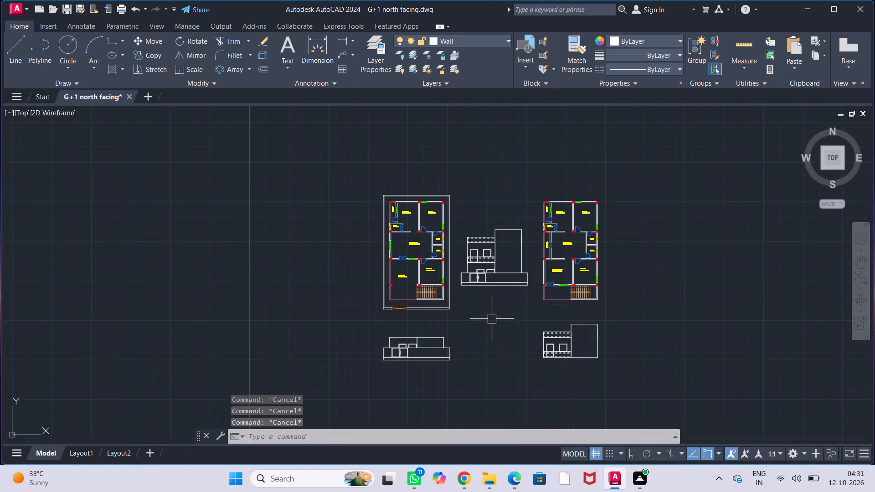
pyautogui.moveTo(493, 317); pyautogui.dragTo(455, 330, button='middle')
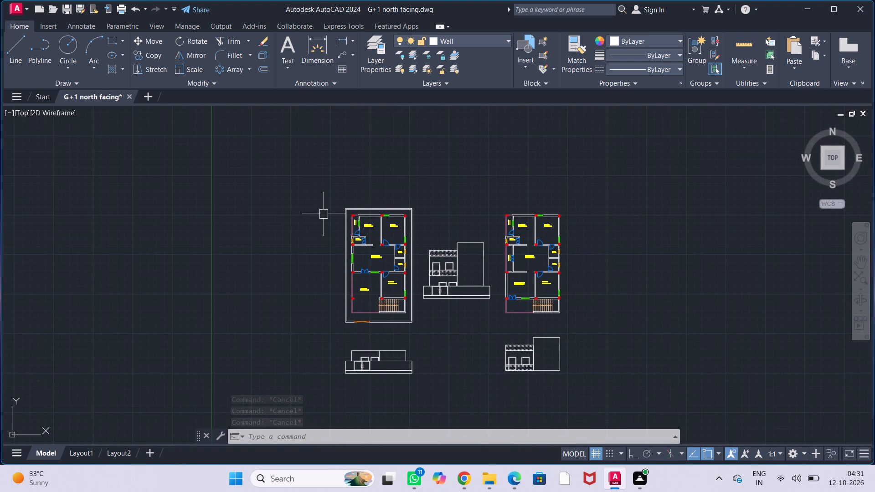
pyautogui.hotkey('ctrl', 's')
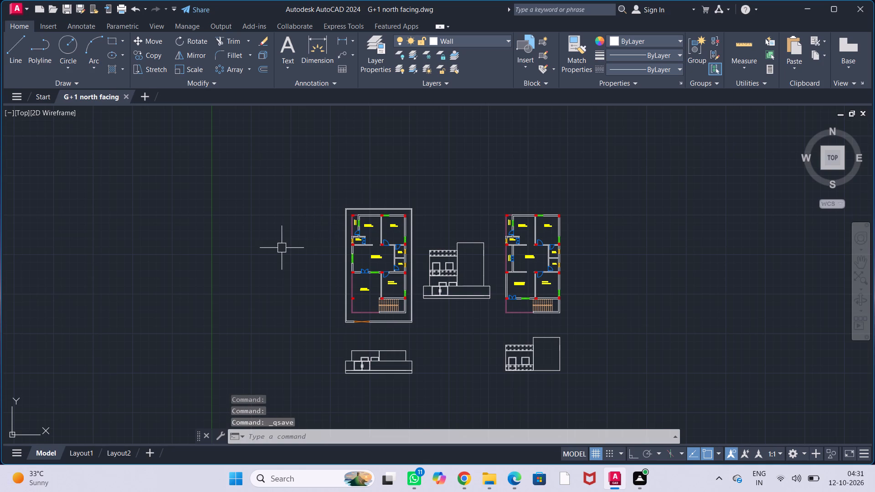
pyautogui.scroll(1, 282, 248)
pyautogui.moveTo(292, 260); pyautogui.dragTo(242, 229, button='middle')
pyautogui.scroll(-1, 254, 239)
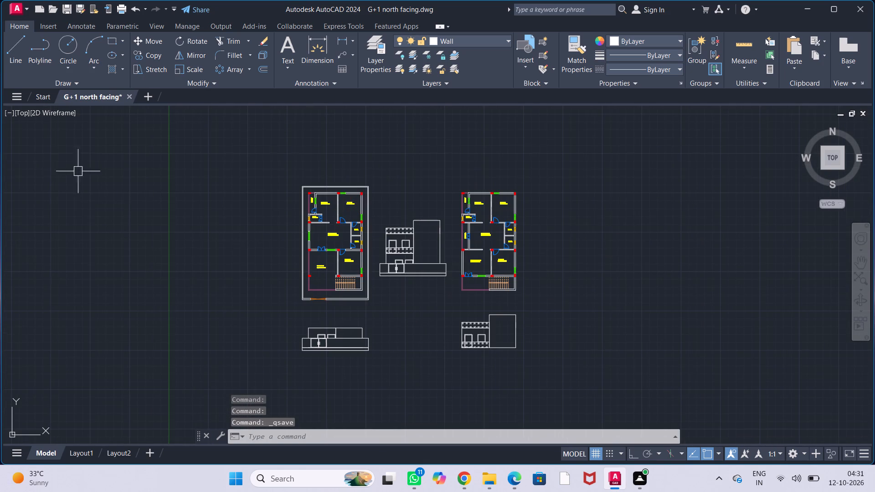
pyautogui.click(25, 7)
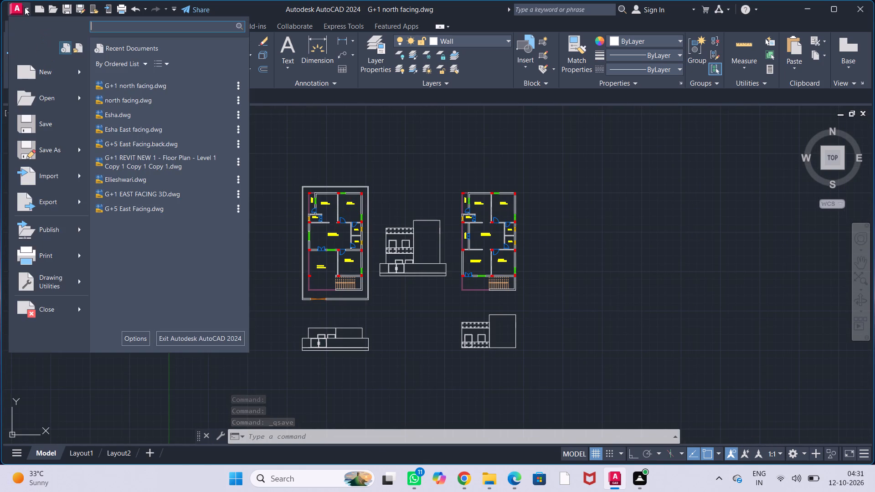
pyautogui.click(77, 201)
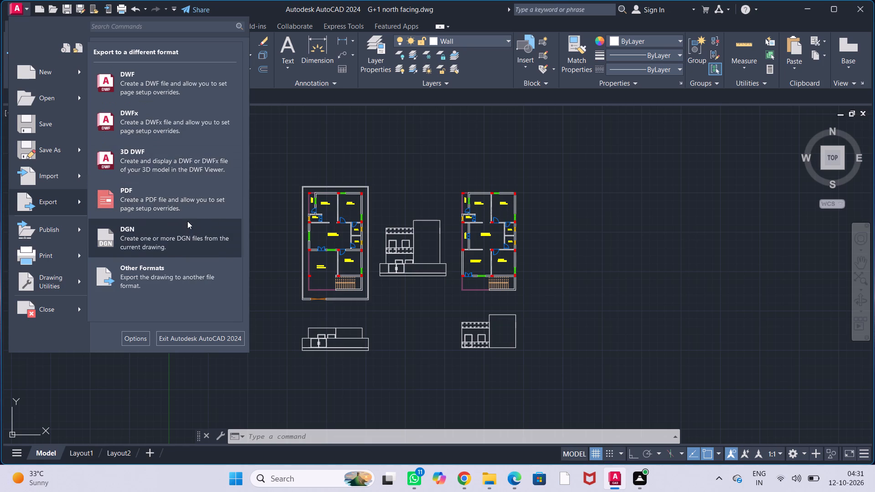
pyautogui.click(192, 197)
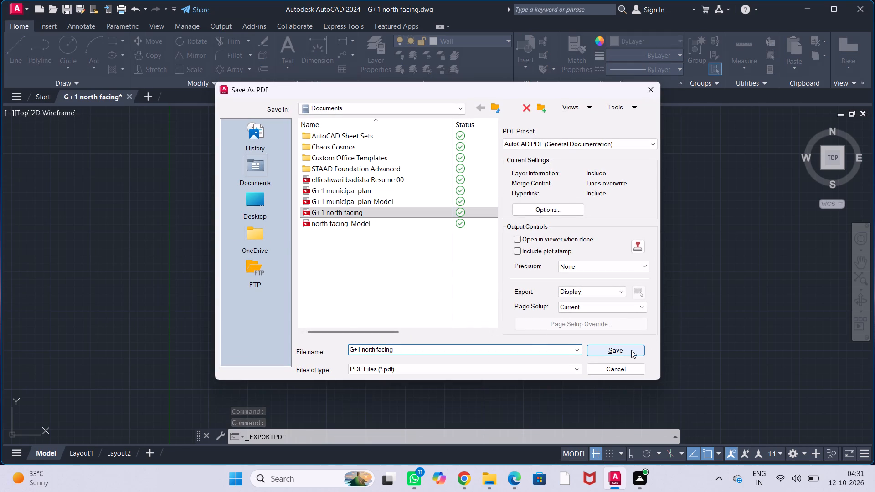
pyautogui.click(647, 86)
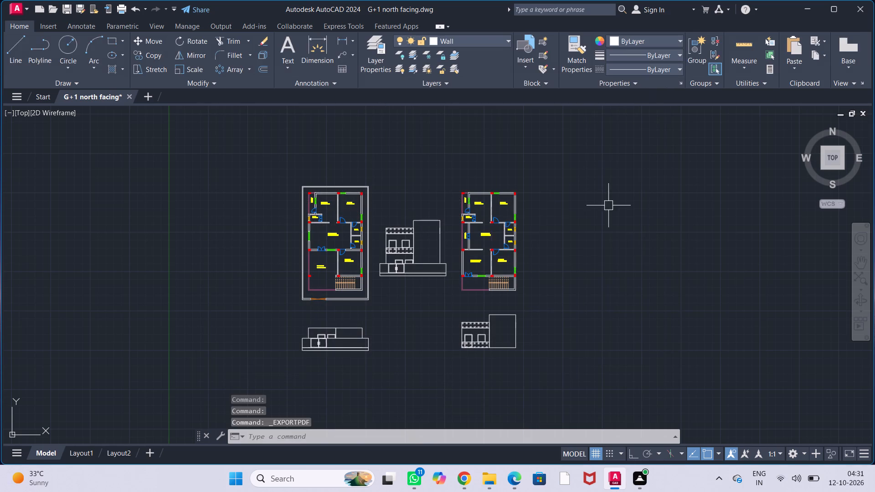
# Save the drawing again.
pyautogui.hotkey('ctrl', 's')
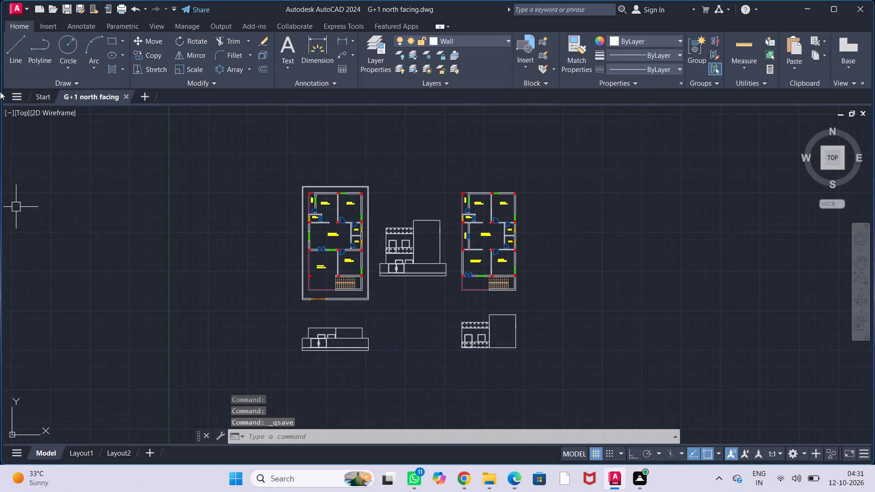
# Set up a plot of the model with the DWG To PDF.pc3 plotter on ISO A4 (210 x 297 mm) paper.
pyautogui.click(27, 11)
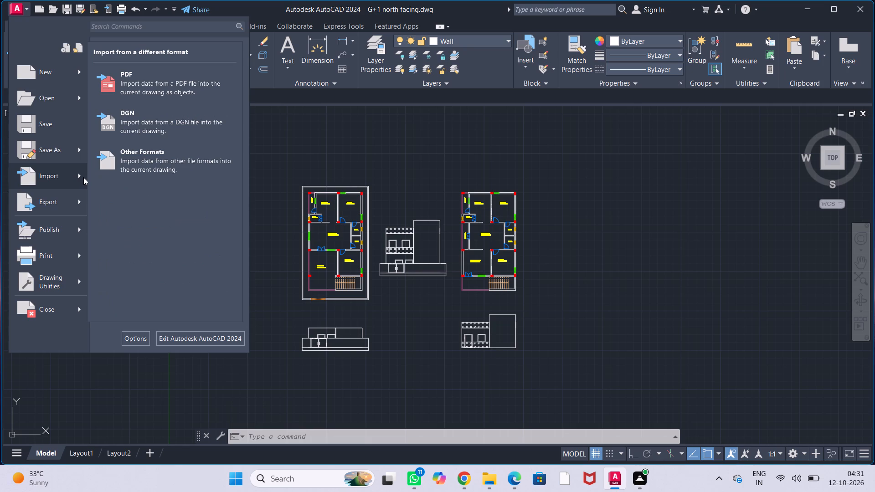
pyautogui.click(72, 262)
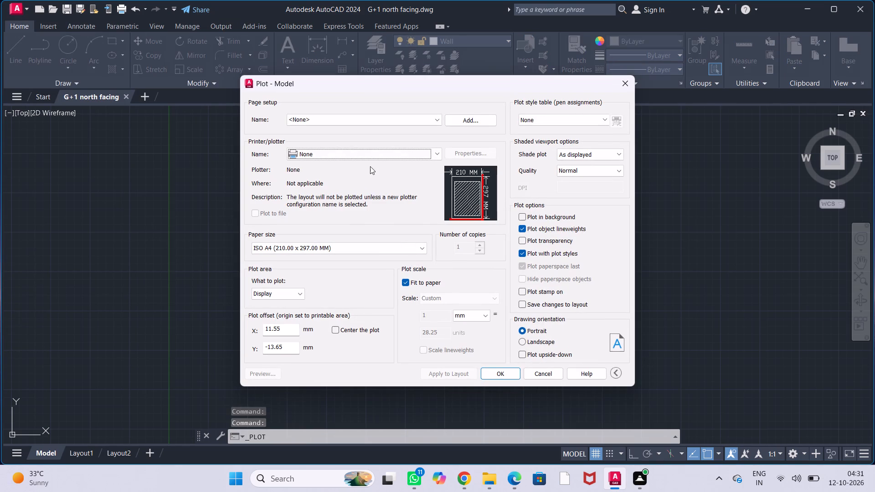
pyautogui.click(395, 114)
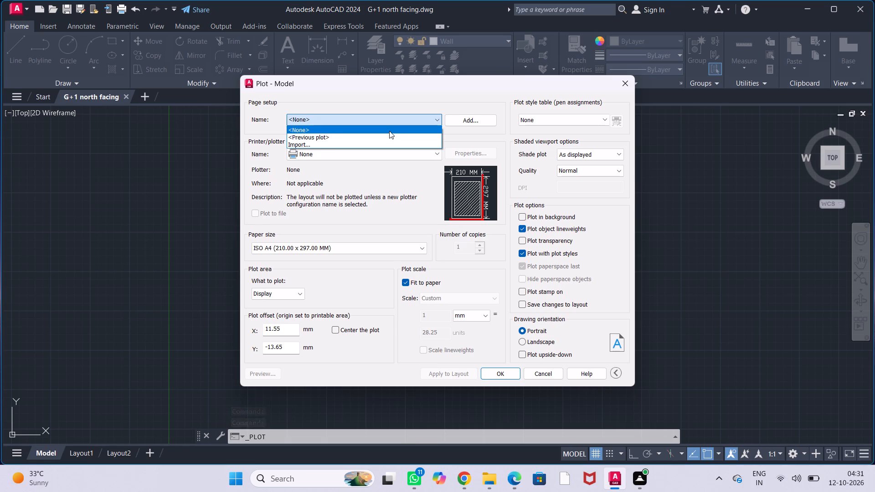
pyautogui.click(391, 118)
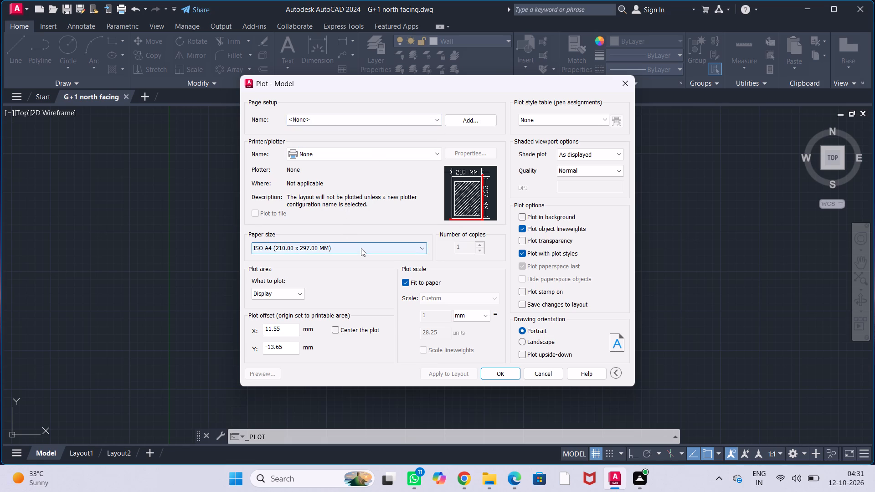
pyautogui.click(361, 248)
pyautogui.click(361, 248)
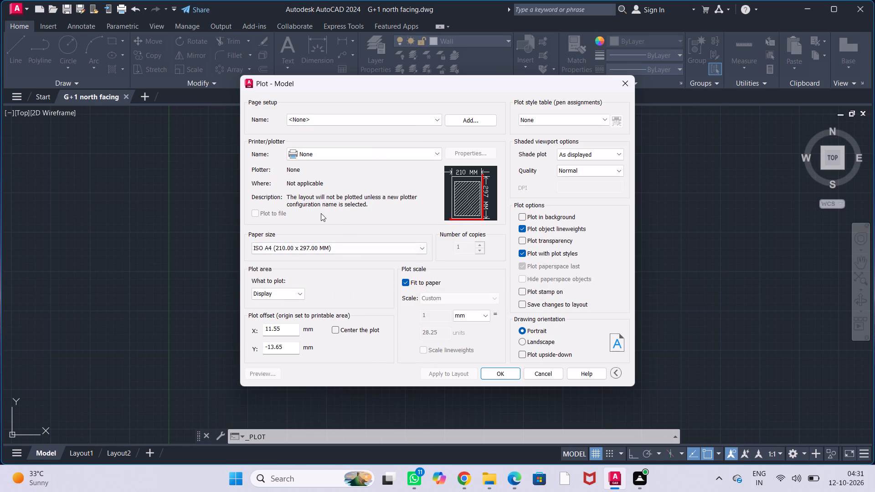
pyautogui.click(423, 153)
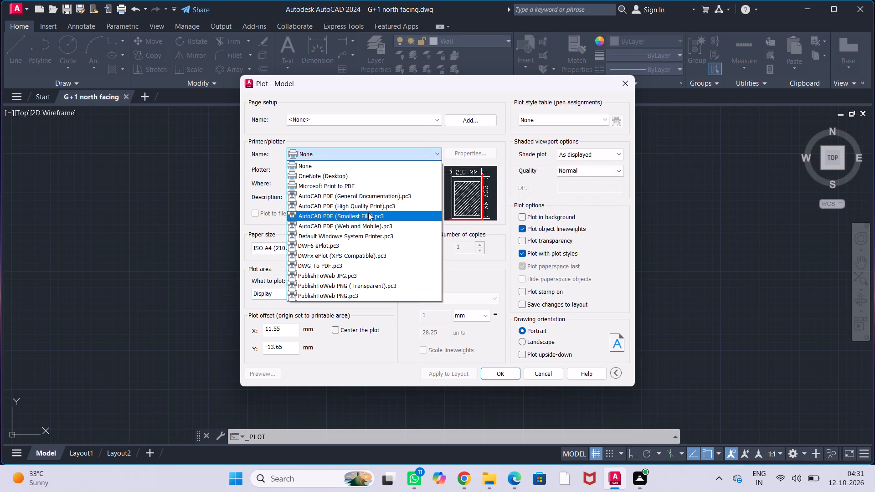
pyautogui.scroll(-2, 391, 236)
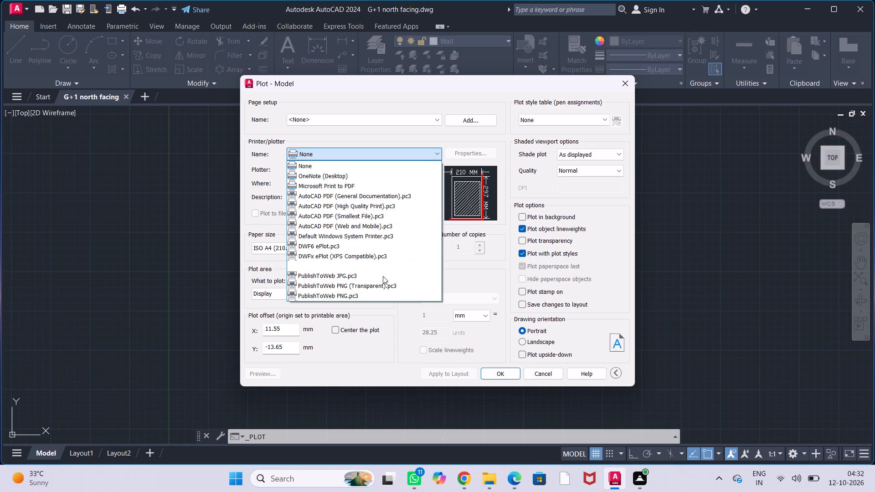
pyautogui.click(378, 265)
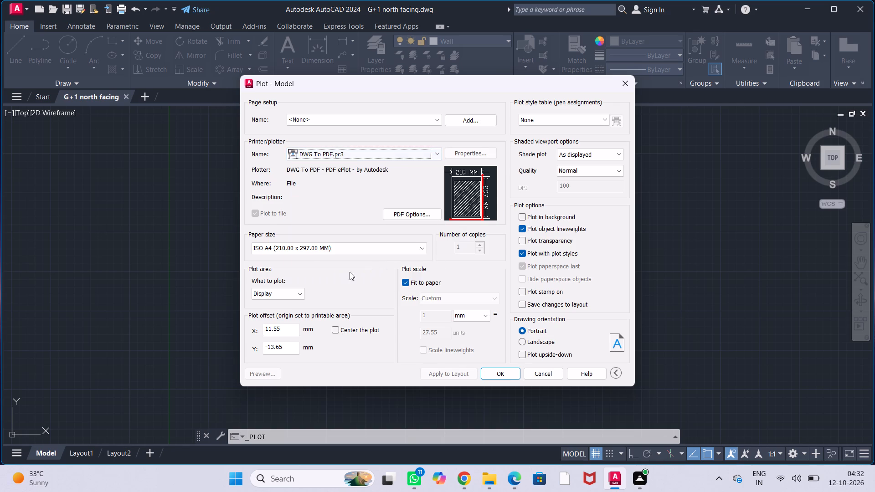
pyautogui.click(348, 247)
pyautogui.click(348, 247)
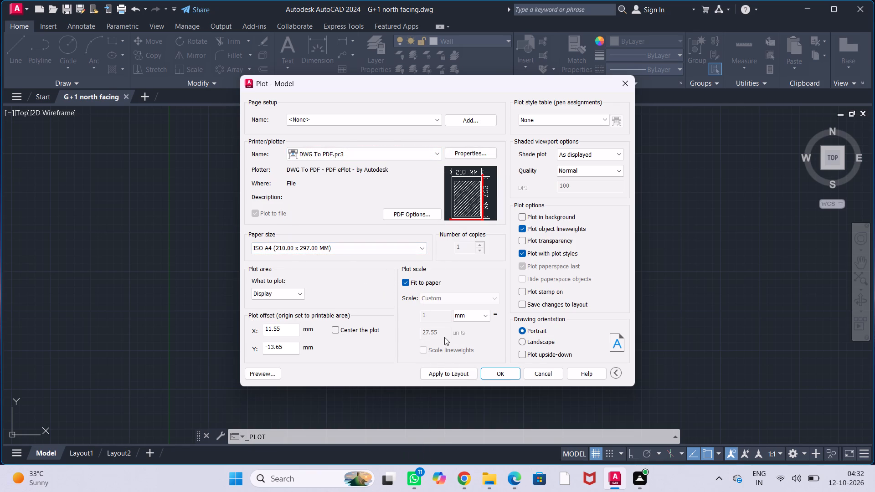
# Centre the plot, set the plot area to a window enclosing both floor plans and all elevations, and apply the settings to the layout.
pyautogui.click(335, 331)
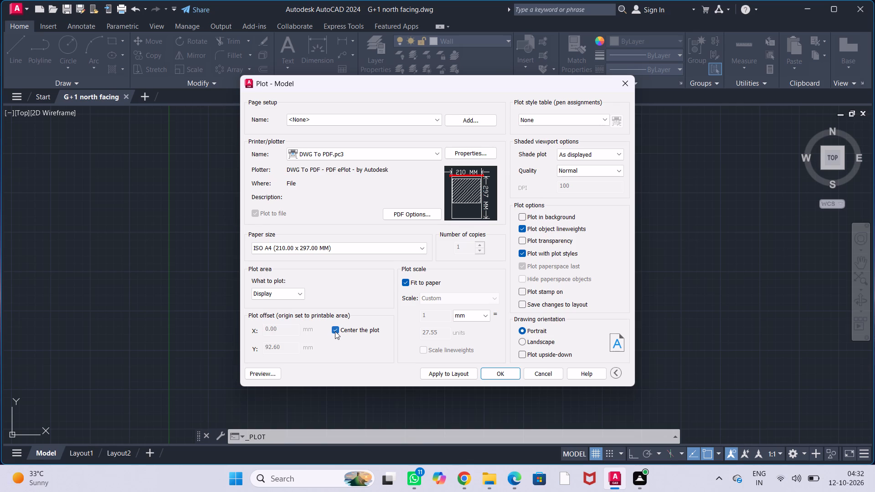
pyautogui.click(288, 293)
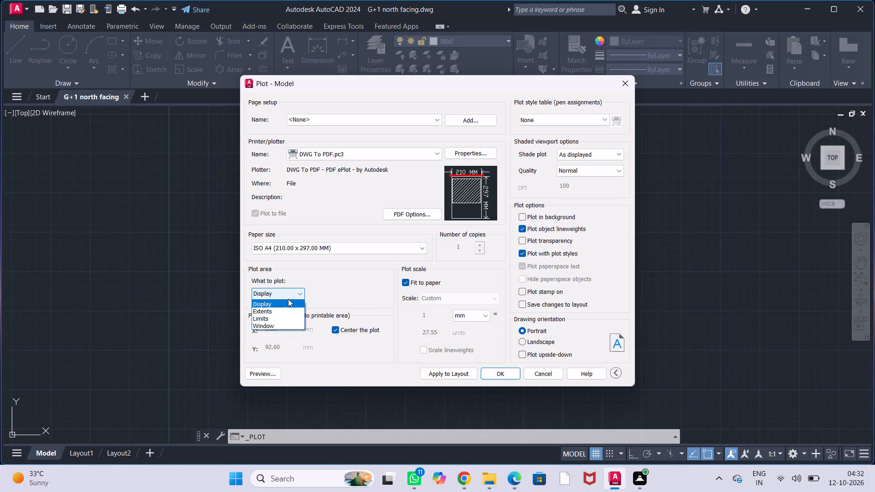
pyautogui.click(286, 325)
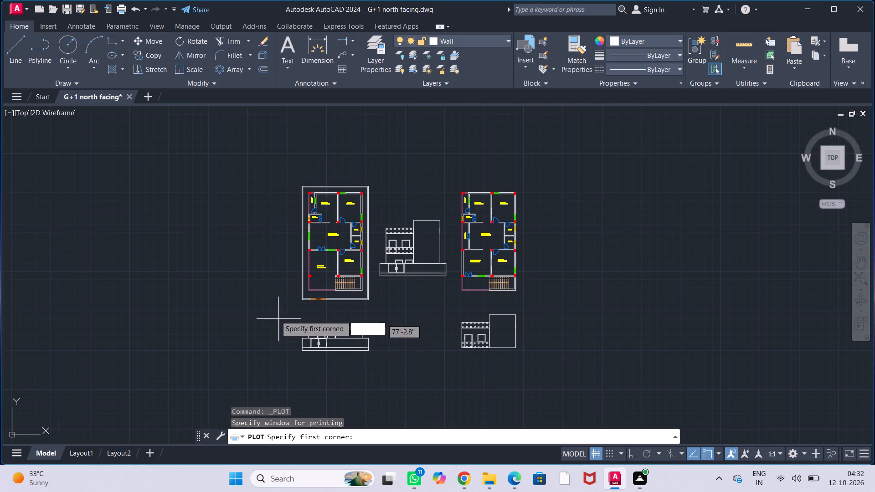
pyautogui.click(255, 162)
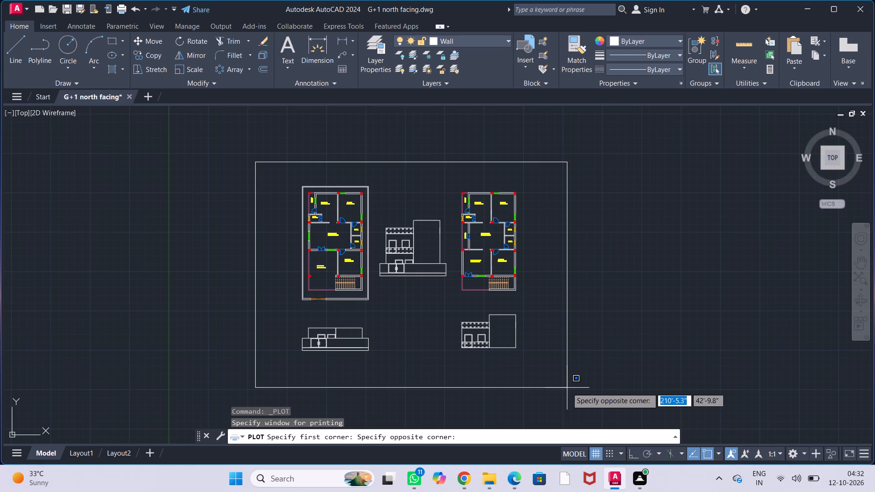
pyautogui.click(567, 386)
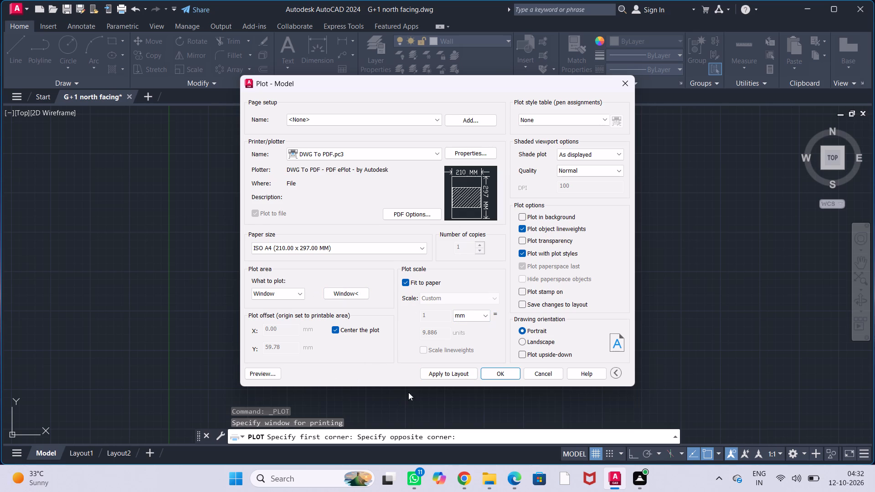
pyautogui.click(442, 376)
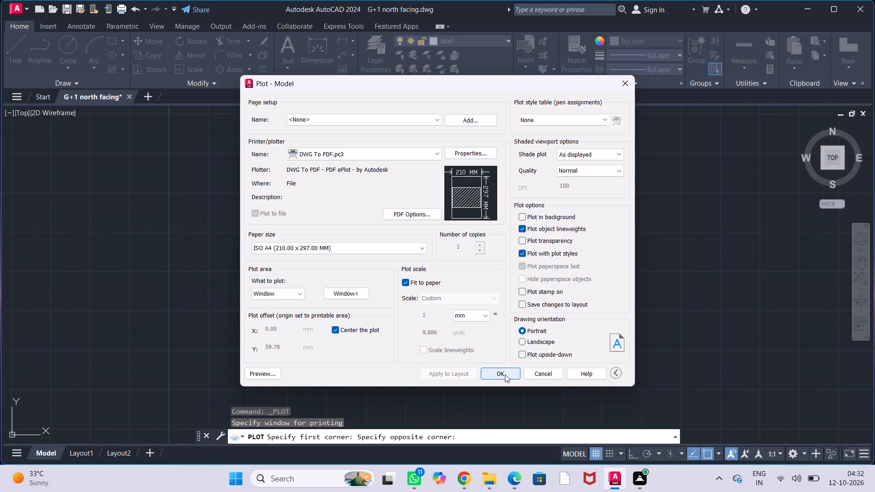
# Plot the sheet to a PDF file named G+1 north facing-Model.pdf in the Documents folder.
pyautogui.click(505, 374)
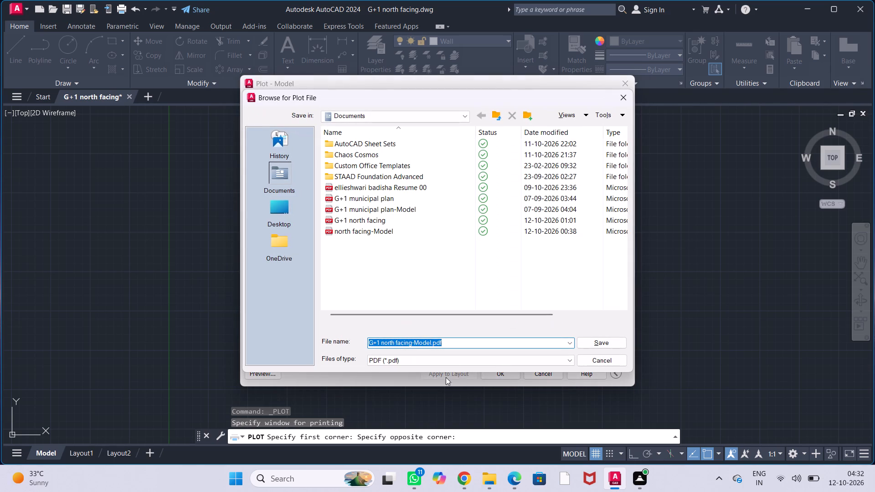
pyautogui.click(454, 345)
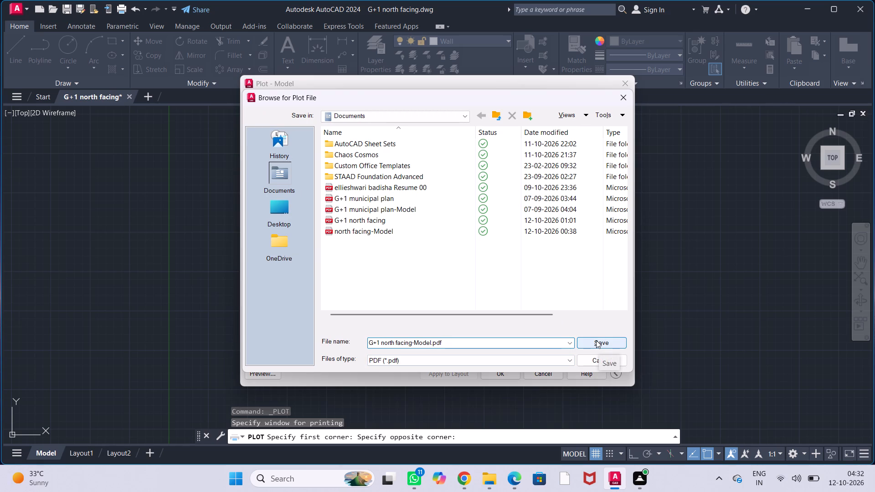
pyautogui.click(596, 340)
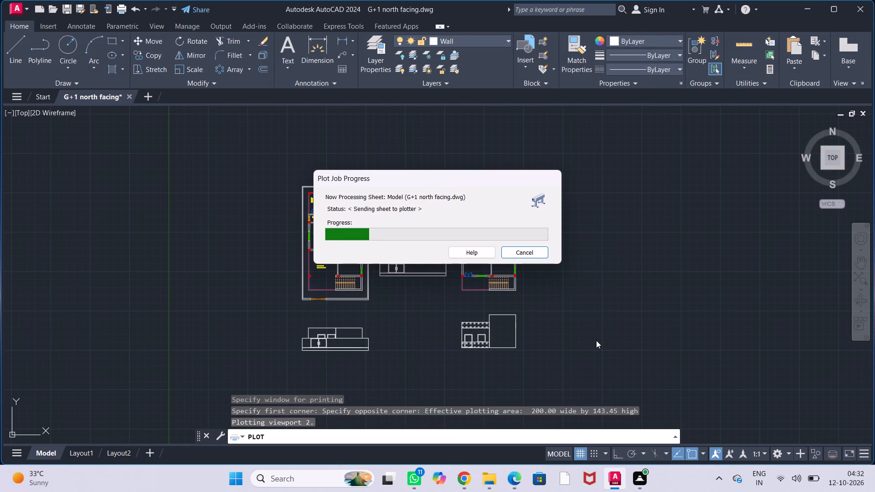
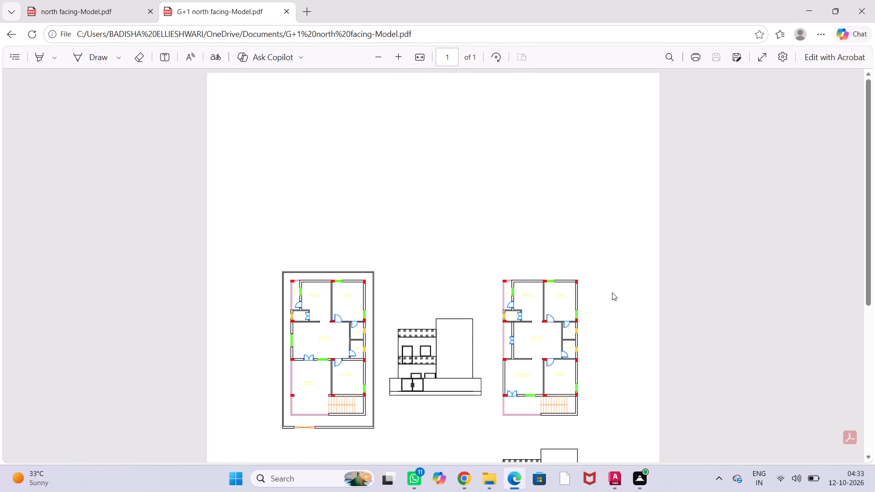
# Check the plans and elevations in the plotted PDF, switch back to AutoCAD and dismiss the plot notification.
pyautogui.scroll(-2, 428, 251)
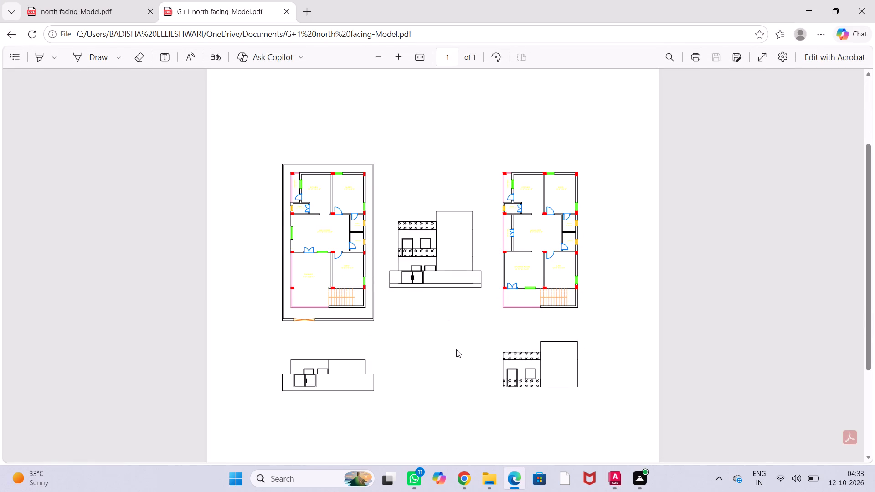
pyautogui.click(616, 477)
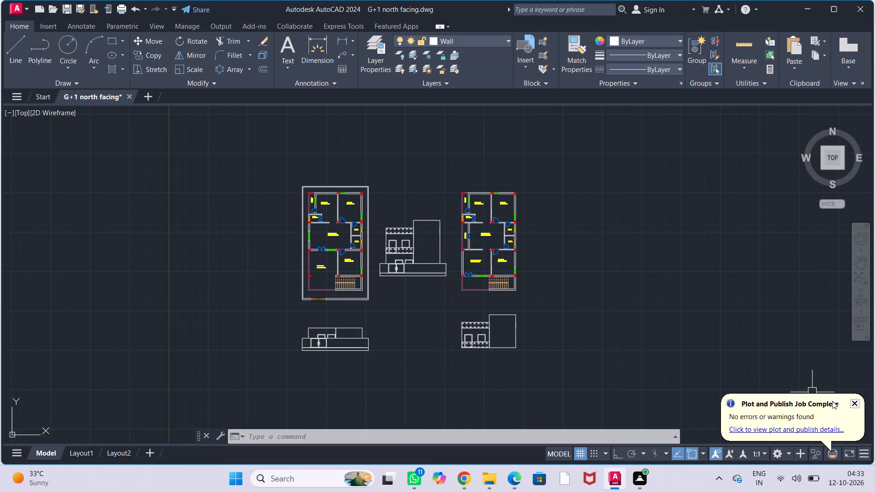
pyautogui.click(854, 408)
# Query the LOGINNAME system variable.
pyautogui.write('LOGO')
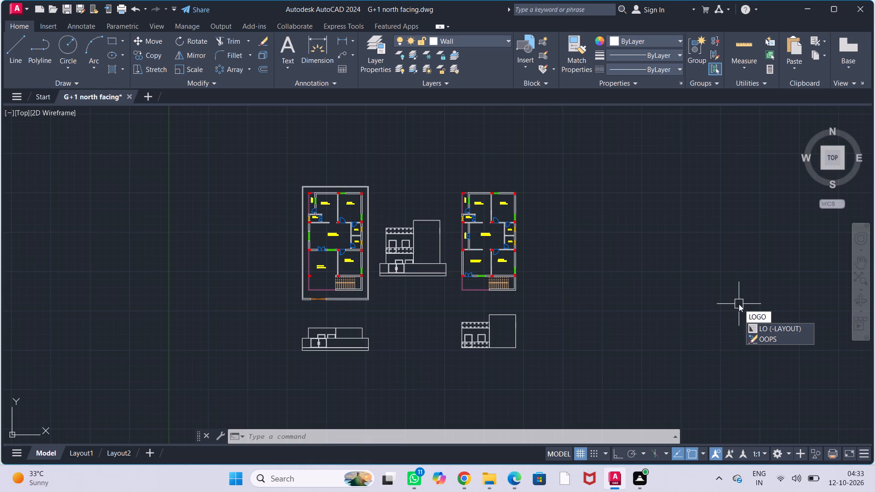
pyautogui.press('g')
pyautogui.press('BackSpace')
pyautogui.press('BackSpace')
pyautogui.press('BackSpace')
pyautogui.press('BackSpace')
pyautogui.press('BackSpace')
pyautogui.press('BackSpace')
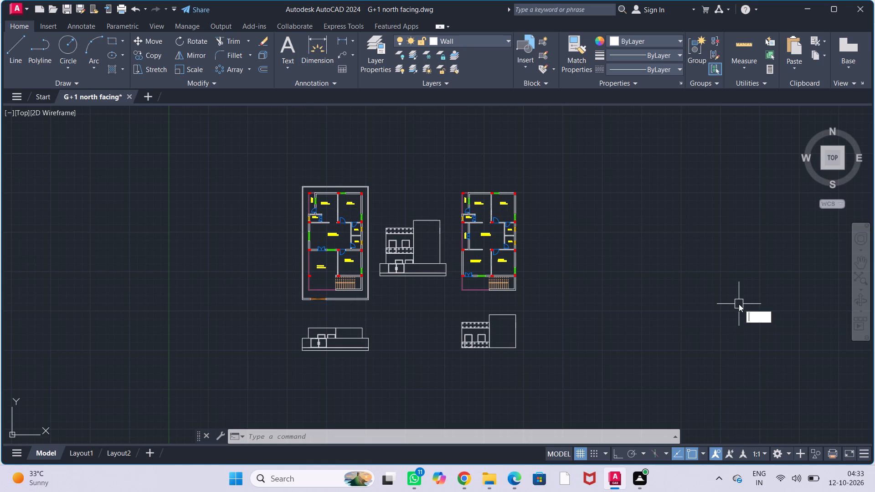
pyautogui.press('l')
pyautogui.press('o')
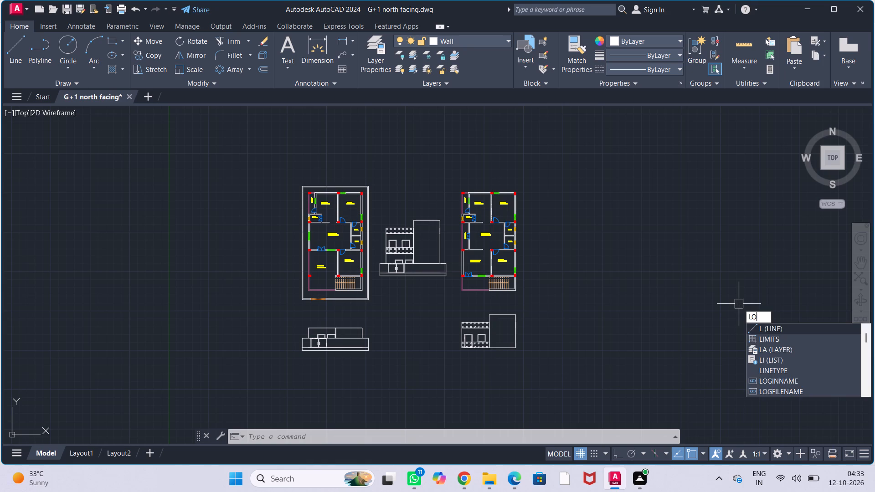
pyautogui.press('g')
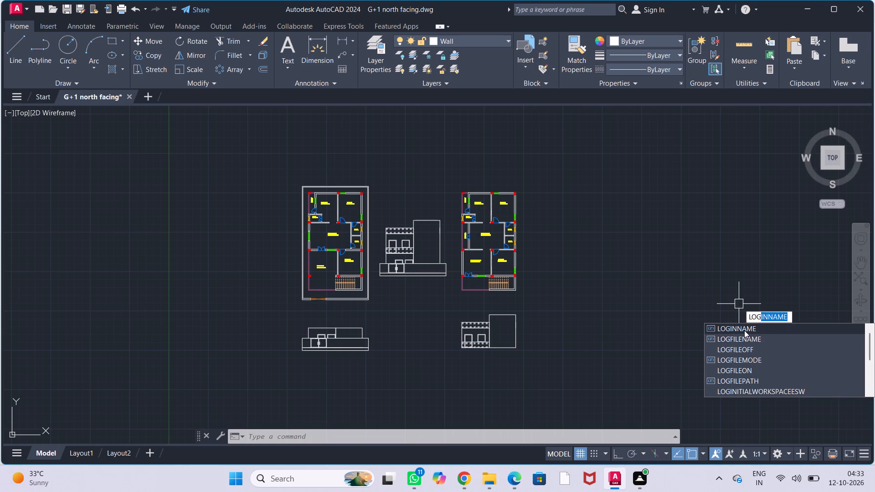
pyautogui.click(744, 330)
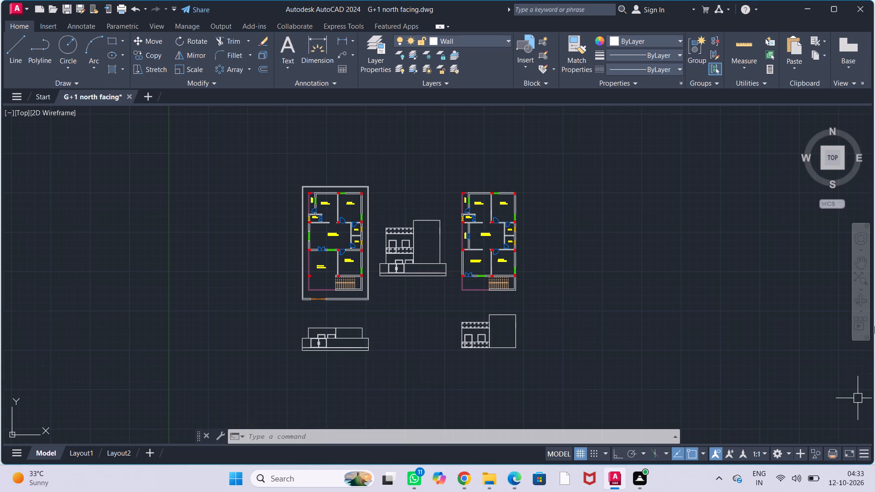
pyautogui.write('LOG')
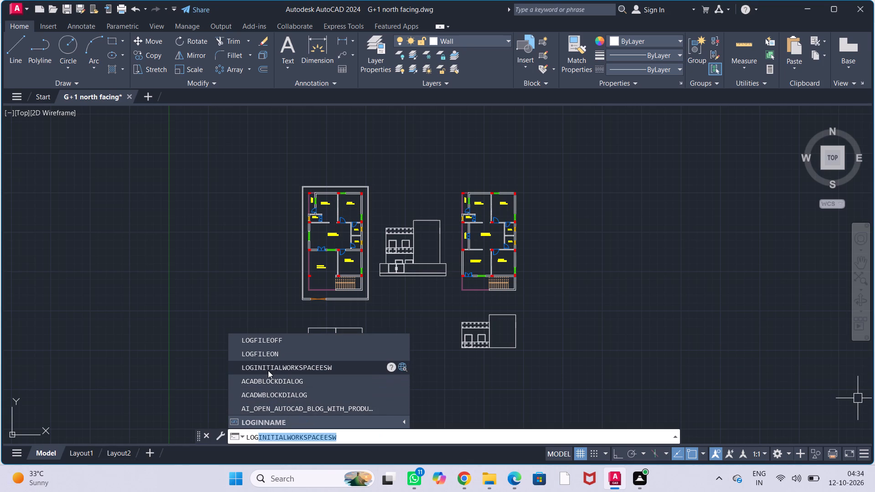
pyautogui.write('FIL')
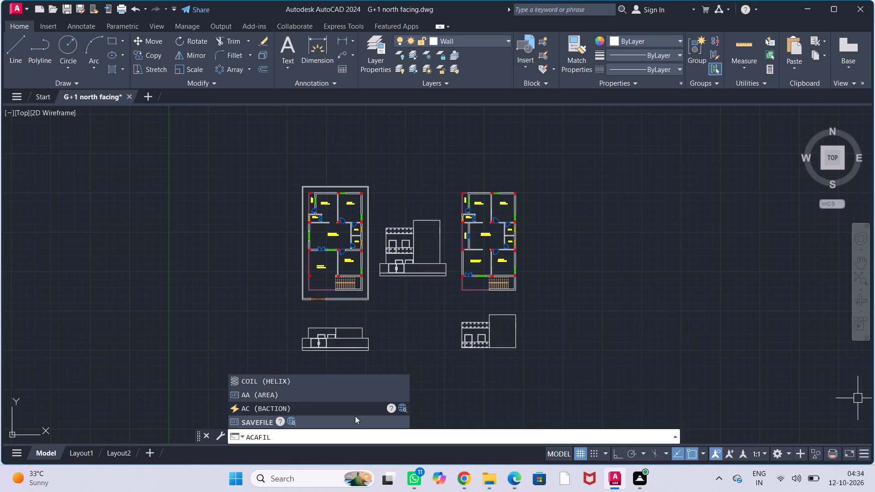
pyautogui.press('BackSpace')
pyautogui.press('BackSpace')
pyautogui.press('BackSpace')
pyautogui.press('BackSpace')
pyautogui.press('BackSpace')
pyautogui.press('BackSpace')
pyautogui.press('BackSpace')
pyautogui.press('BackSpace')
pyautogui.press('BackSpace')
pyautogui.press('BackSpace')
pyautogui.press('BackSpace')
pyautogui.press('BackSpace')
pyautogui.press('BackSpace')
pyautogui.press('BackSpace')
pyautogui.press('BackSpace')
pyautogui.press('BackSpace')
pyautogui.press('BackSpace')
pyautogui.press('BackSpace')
# Query the LOGFILENAME system variable for the path of the drawing's log file.
pyautogui.write('LO')
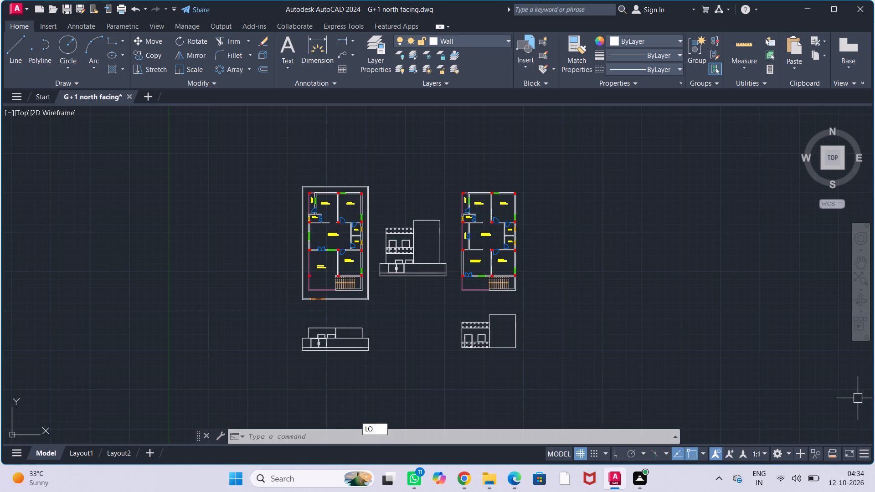
pyautogui.write('GF')
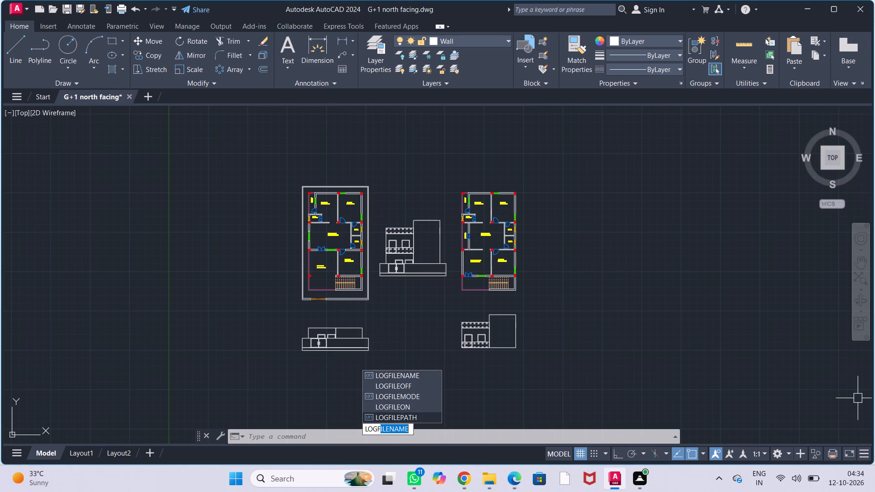
pyautogui.press('Return')
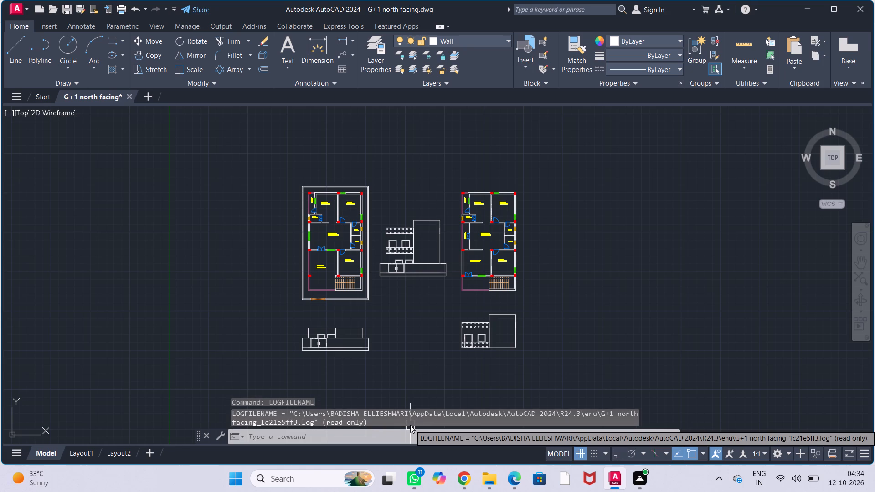